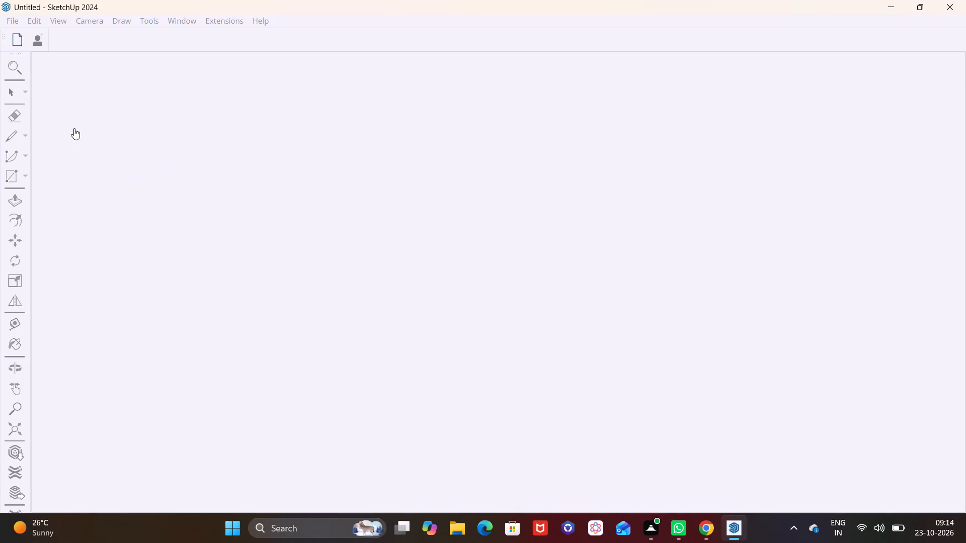
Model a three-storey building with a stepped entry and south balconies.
Delete the default human scale figure standing beside the origin.
scroll(86, 162, down, 2)
scroll(191, 231, down, 2)
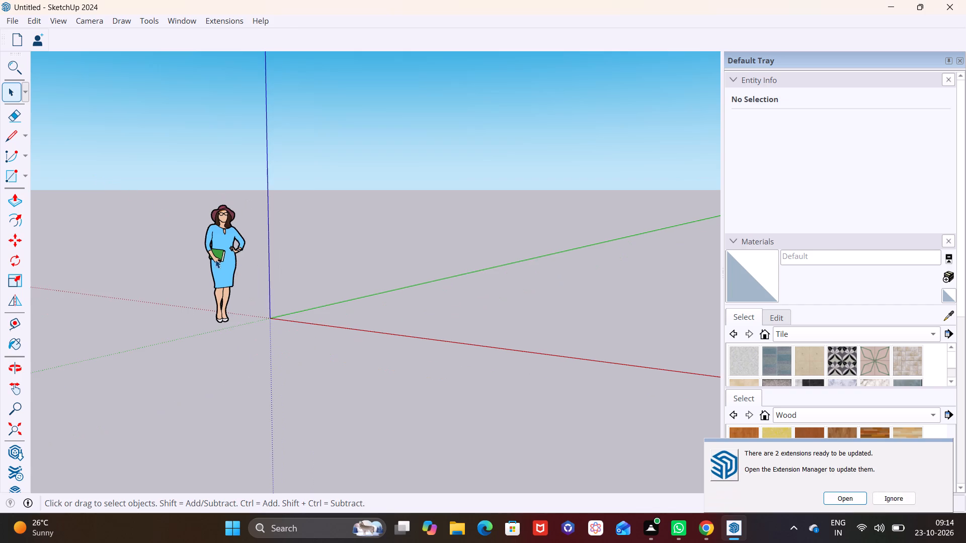
middle_drag(252, 279, 382, 310)
scroll(312, 269, down, 9)
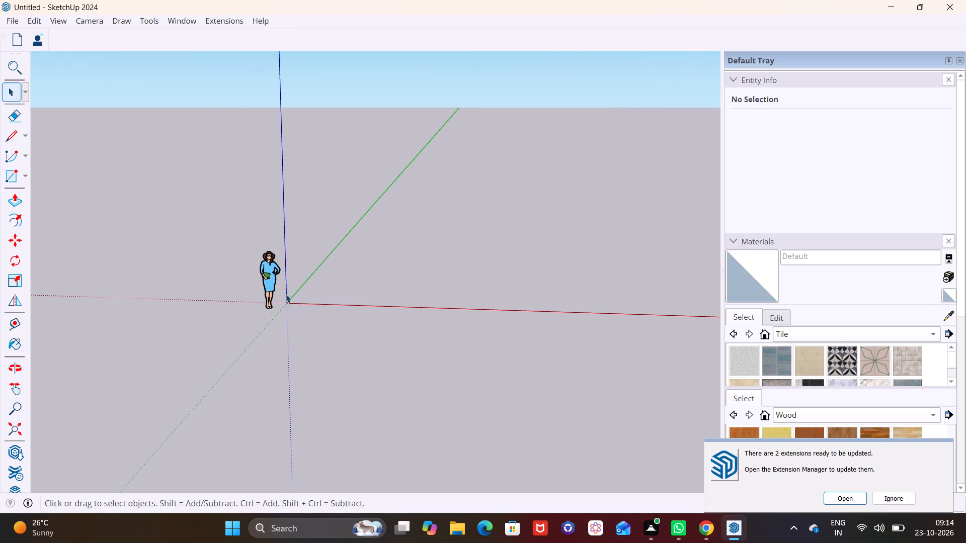
middle_drag(318, 315, 364, 322)
click(275, 278)
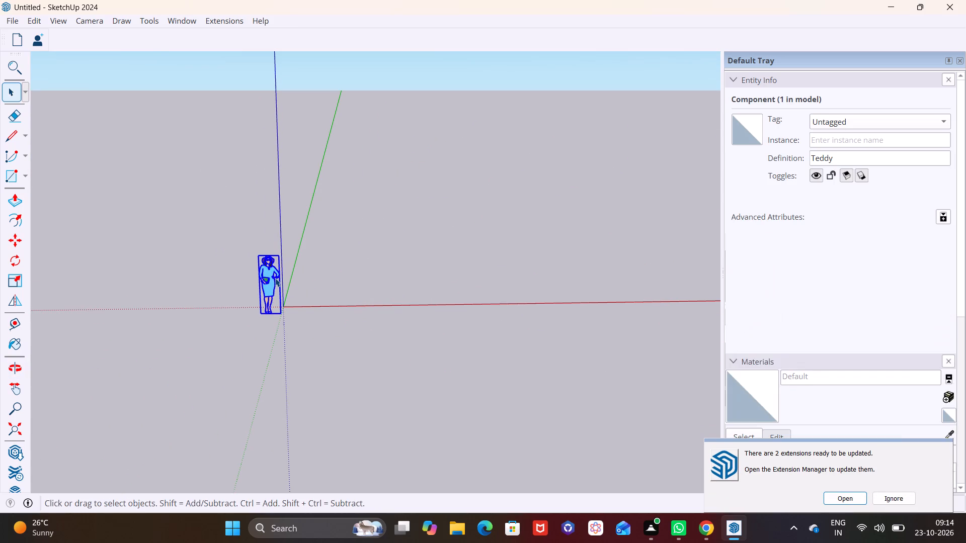
key(Delete)
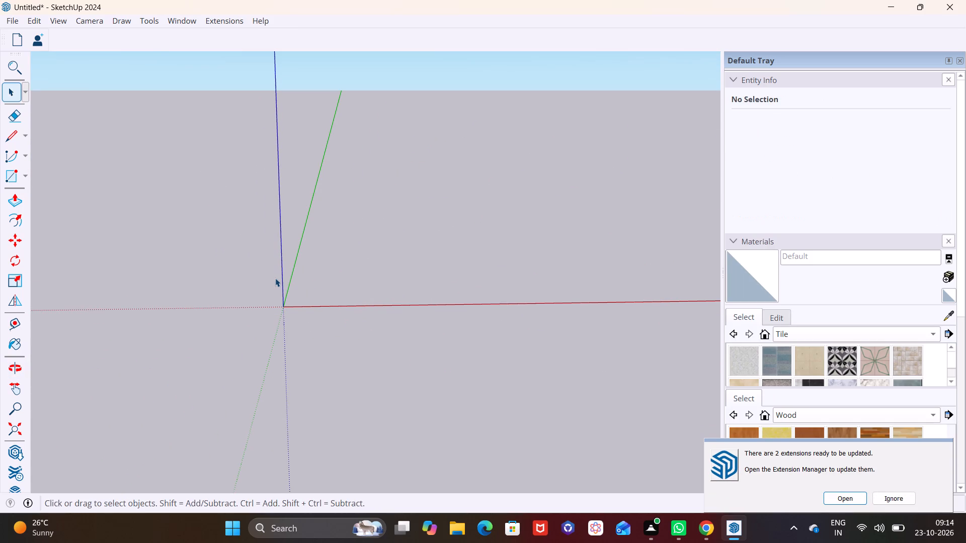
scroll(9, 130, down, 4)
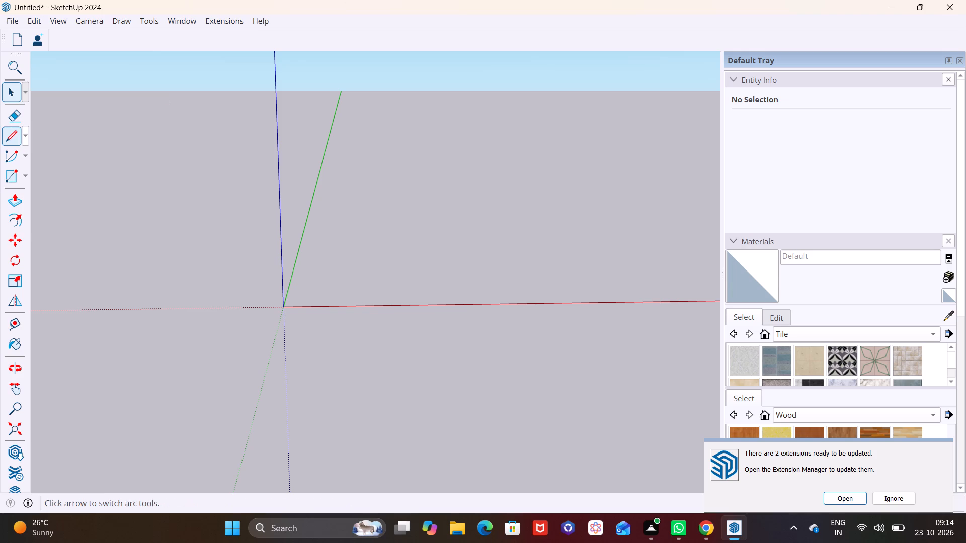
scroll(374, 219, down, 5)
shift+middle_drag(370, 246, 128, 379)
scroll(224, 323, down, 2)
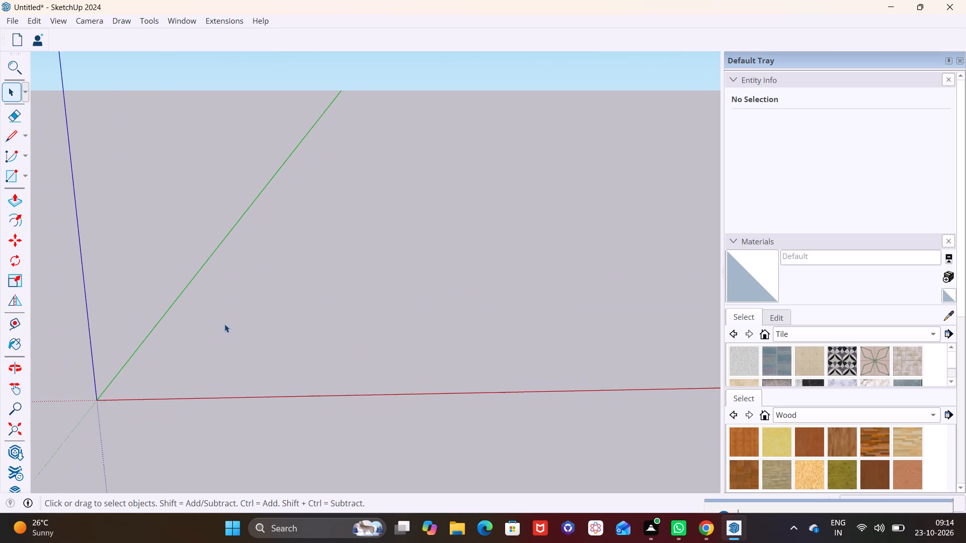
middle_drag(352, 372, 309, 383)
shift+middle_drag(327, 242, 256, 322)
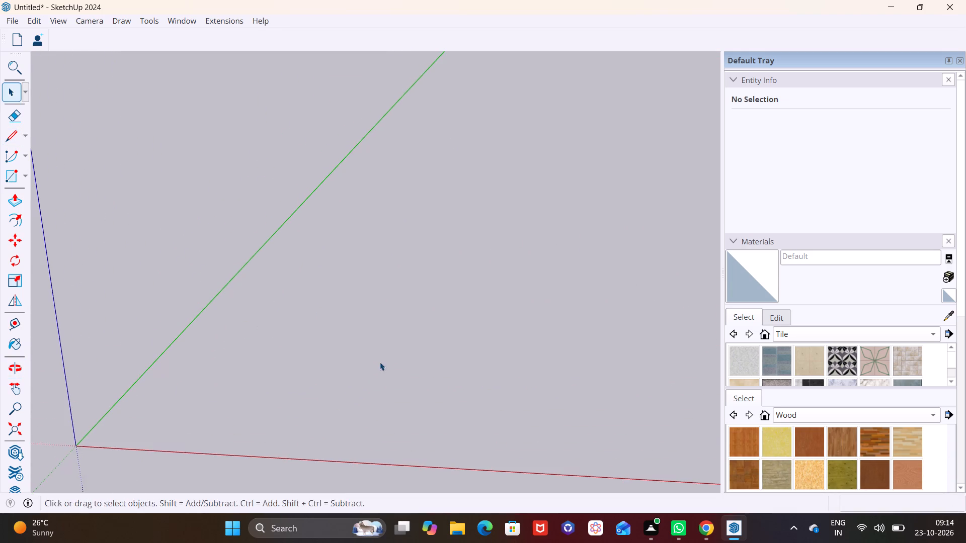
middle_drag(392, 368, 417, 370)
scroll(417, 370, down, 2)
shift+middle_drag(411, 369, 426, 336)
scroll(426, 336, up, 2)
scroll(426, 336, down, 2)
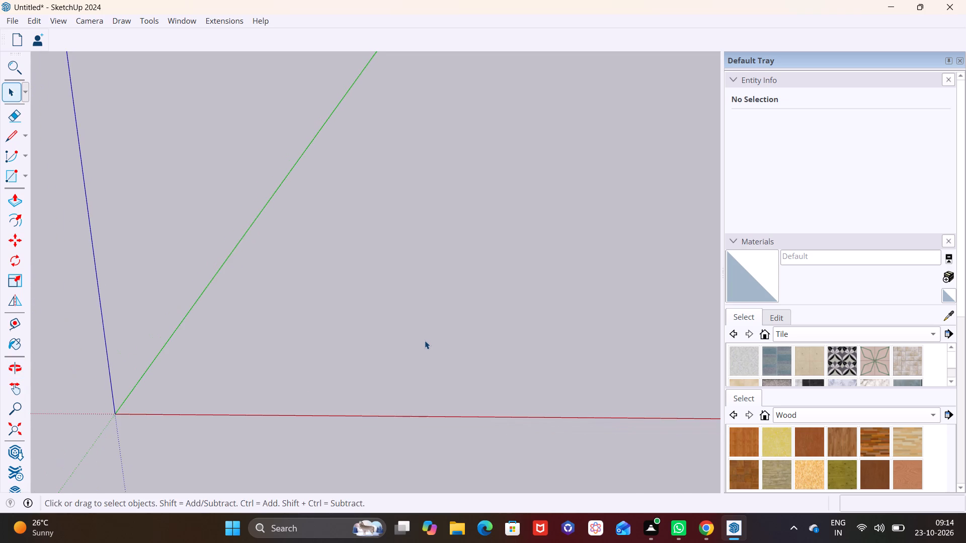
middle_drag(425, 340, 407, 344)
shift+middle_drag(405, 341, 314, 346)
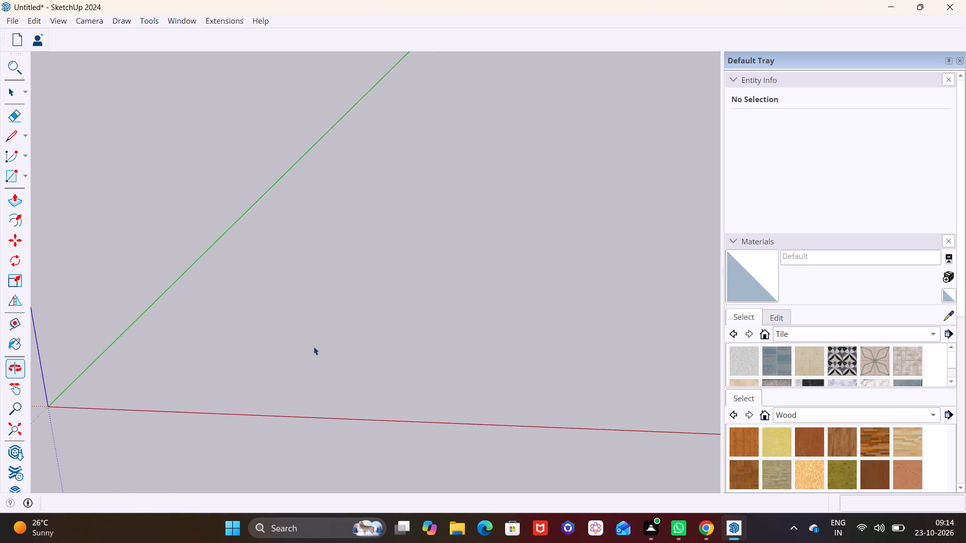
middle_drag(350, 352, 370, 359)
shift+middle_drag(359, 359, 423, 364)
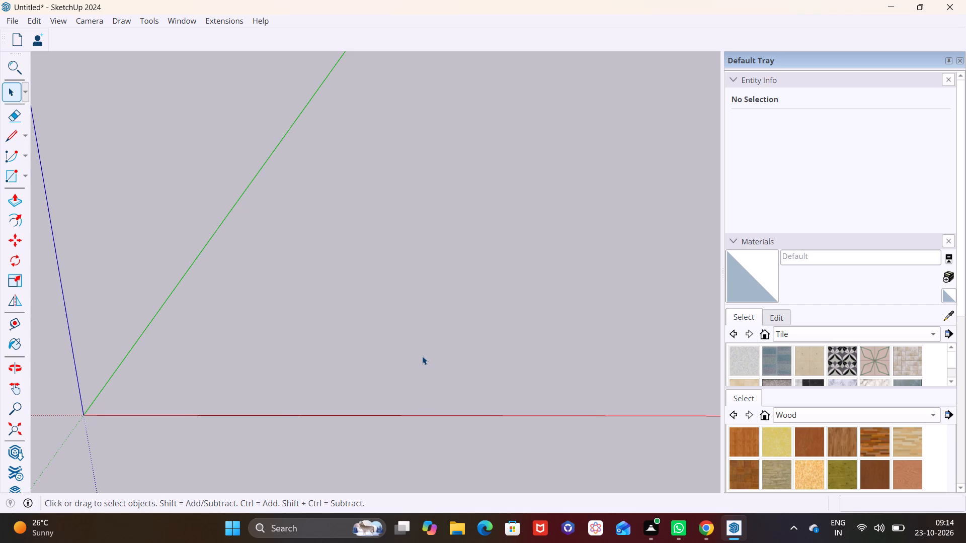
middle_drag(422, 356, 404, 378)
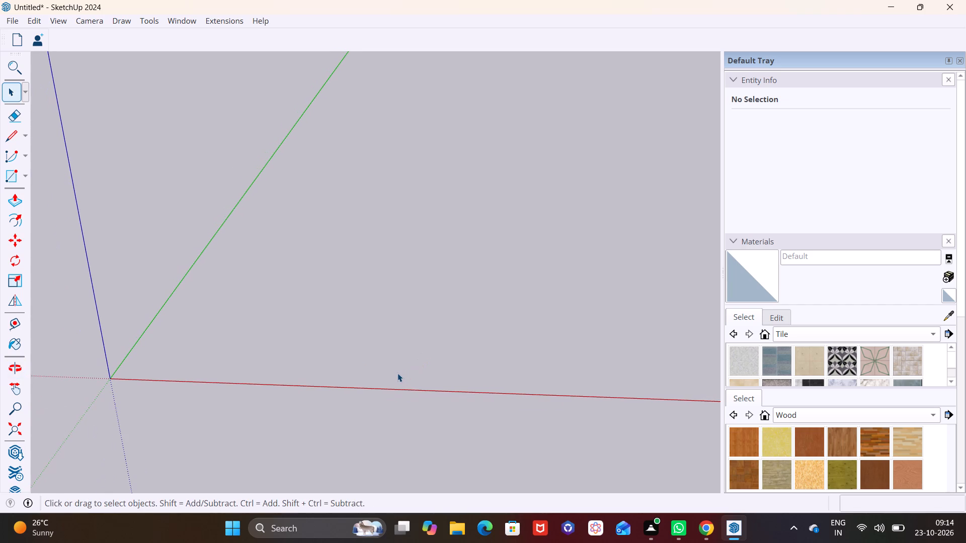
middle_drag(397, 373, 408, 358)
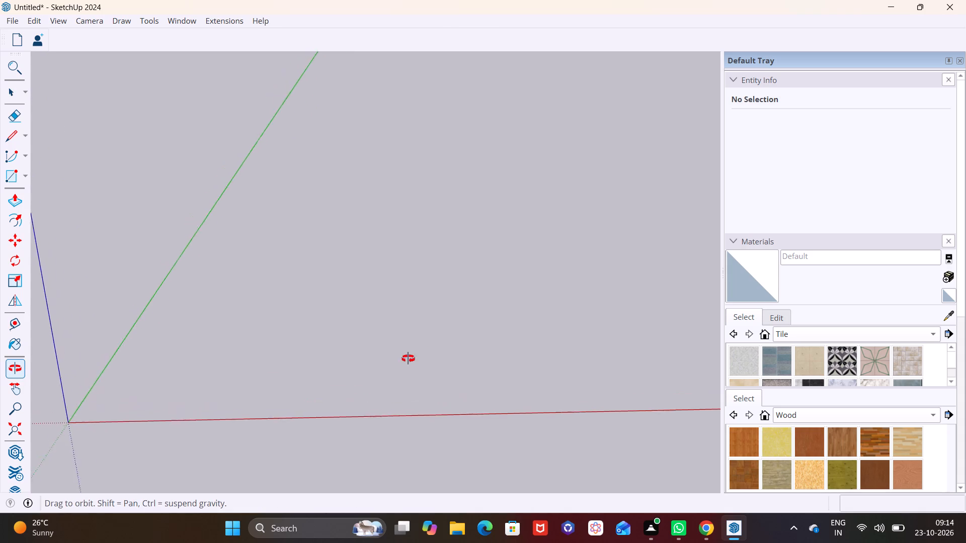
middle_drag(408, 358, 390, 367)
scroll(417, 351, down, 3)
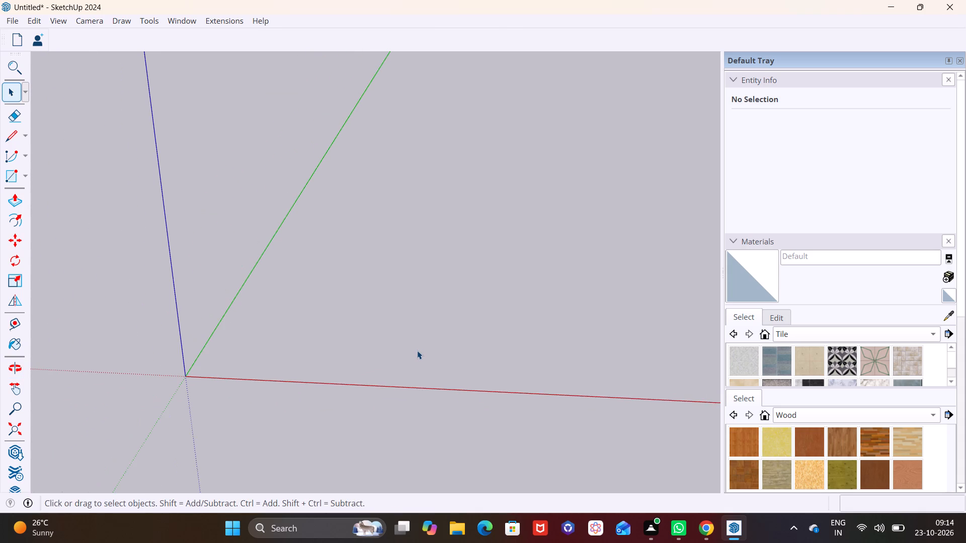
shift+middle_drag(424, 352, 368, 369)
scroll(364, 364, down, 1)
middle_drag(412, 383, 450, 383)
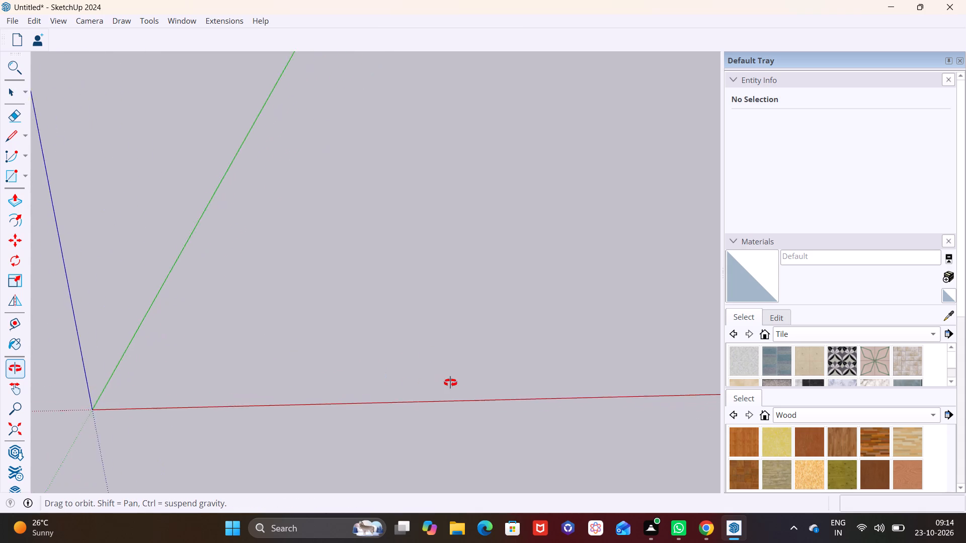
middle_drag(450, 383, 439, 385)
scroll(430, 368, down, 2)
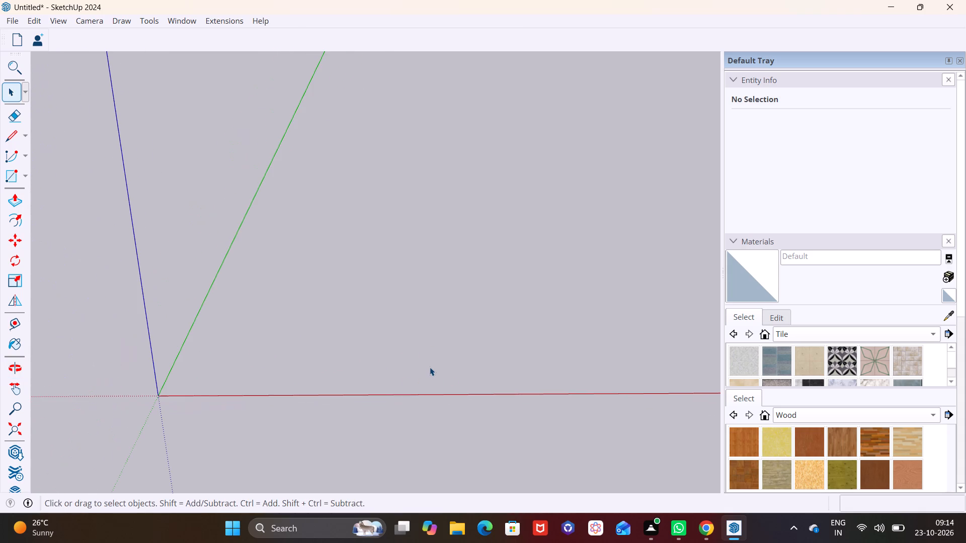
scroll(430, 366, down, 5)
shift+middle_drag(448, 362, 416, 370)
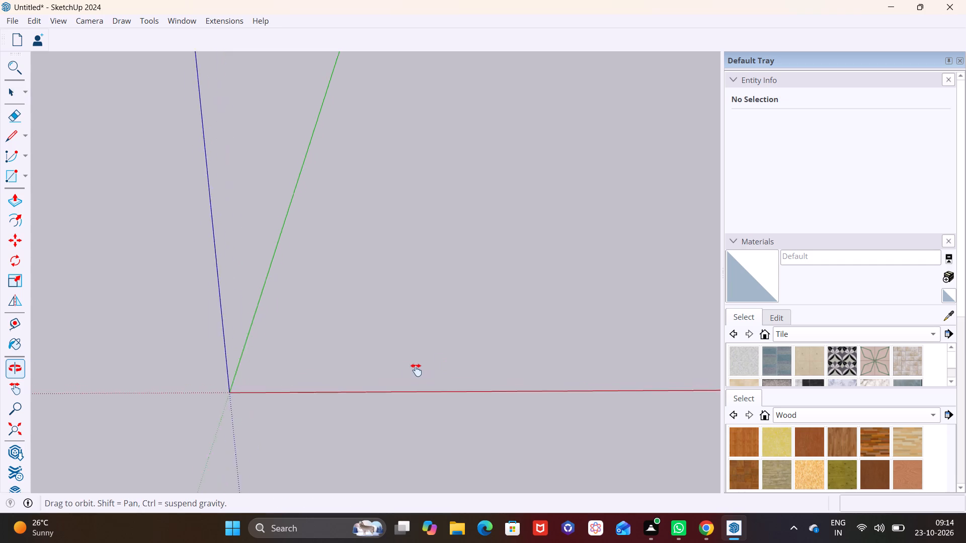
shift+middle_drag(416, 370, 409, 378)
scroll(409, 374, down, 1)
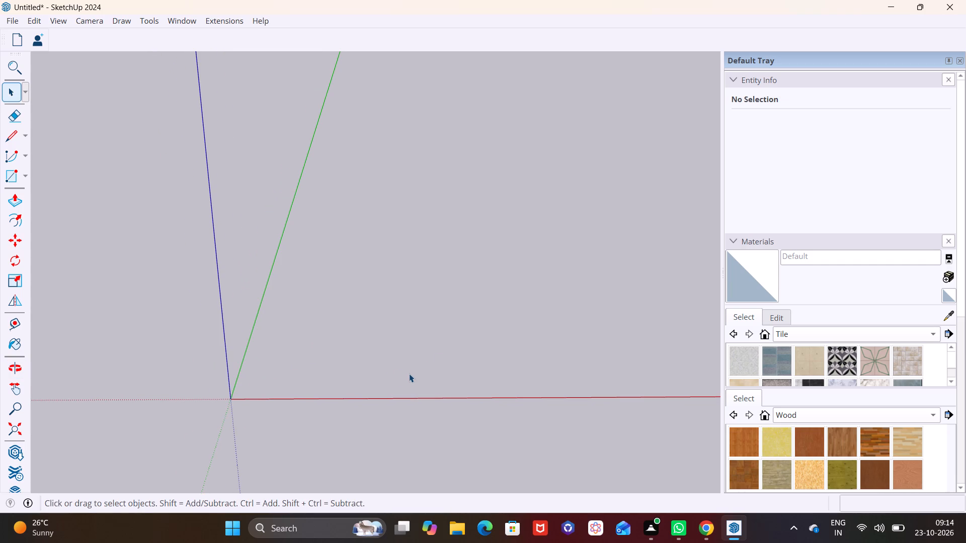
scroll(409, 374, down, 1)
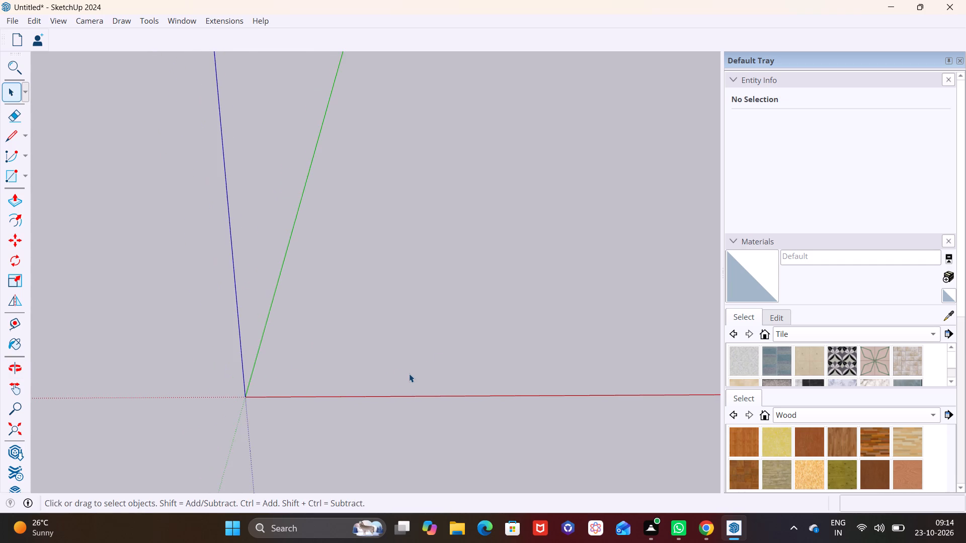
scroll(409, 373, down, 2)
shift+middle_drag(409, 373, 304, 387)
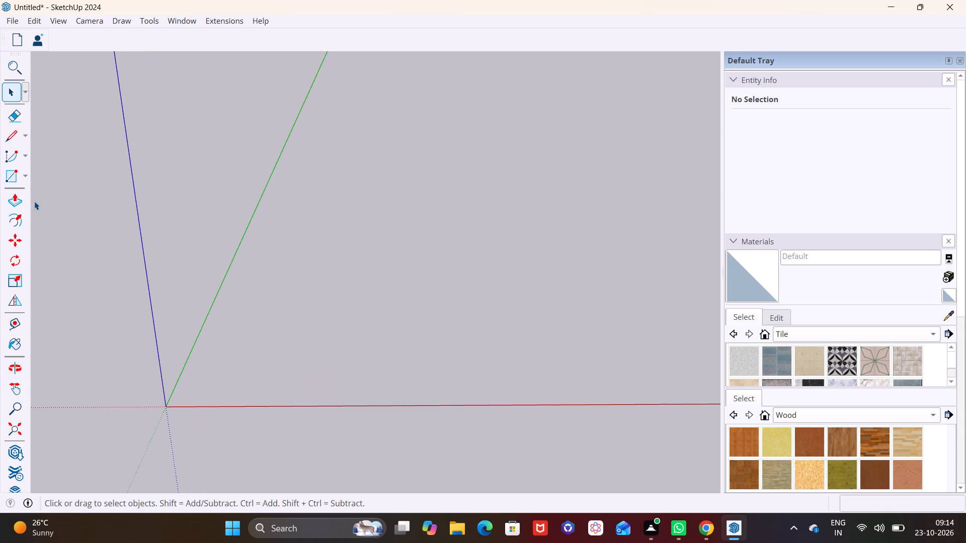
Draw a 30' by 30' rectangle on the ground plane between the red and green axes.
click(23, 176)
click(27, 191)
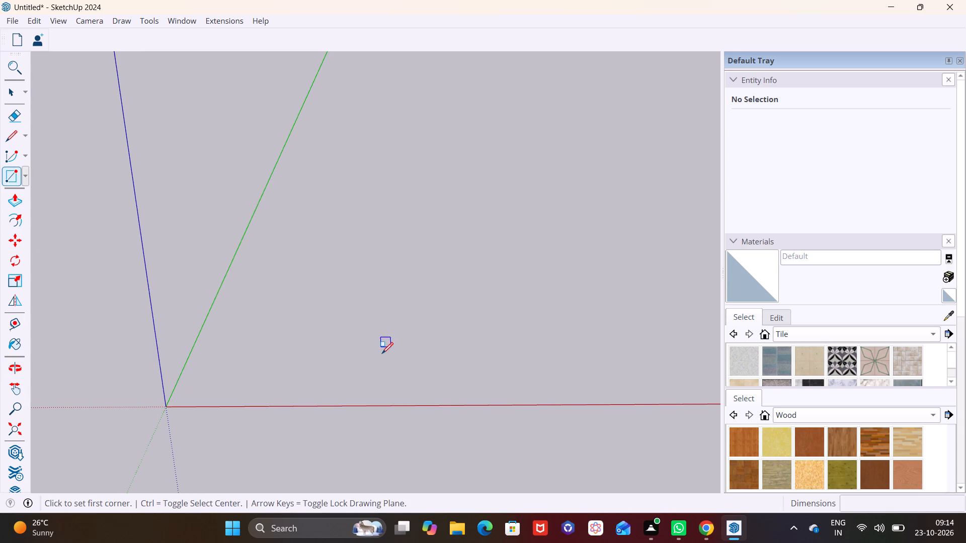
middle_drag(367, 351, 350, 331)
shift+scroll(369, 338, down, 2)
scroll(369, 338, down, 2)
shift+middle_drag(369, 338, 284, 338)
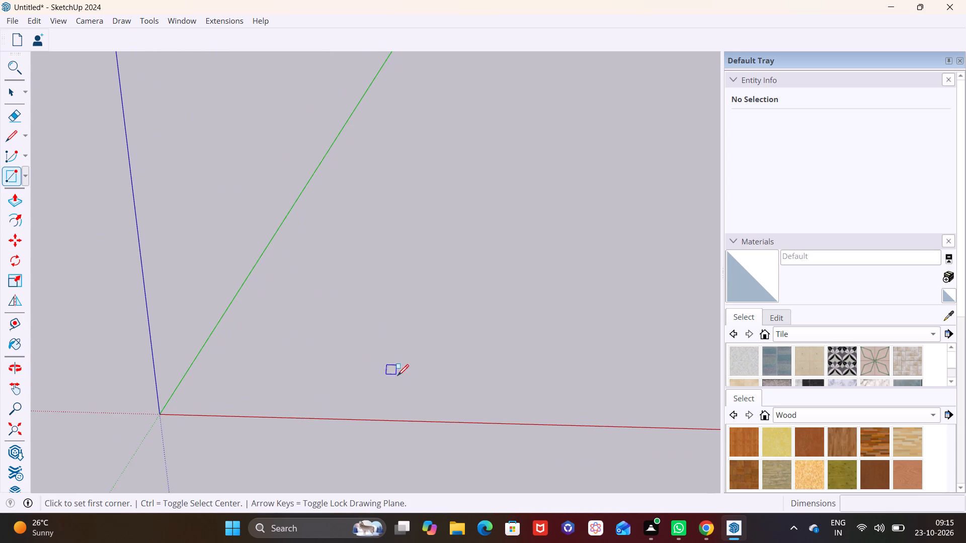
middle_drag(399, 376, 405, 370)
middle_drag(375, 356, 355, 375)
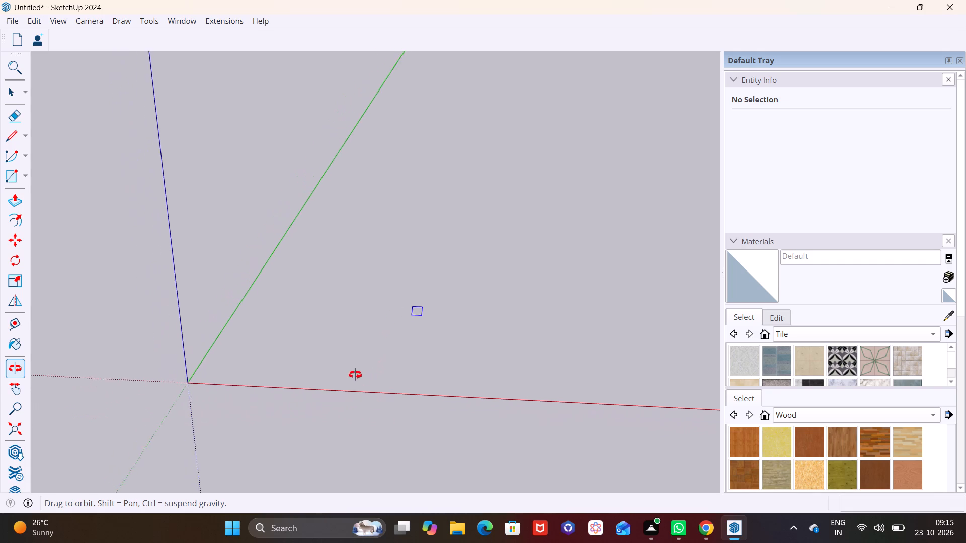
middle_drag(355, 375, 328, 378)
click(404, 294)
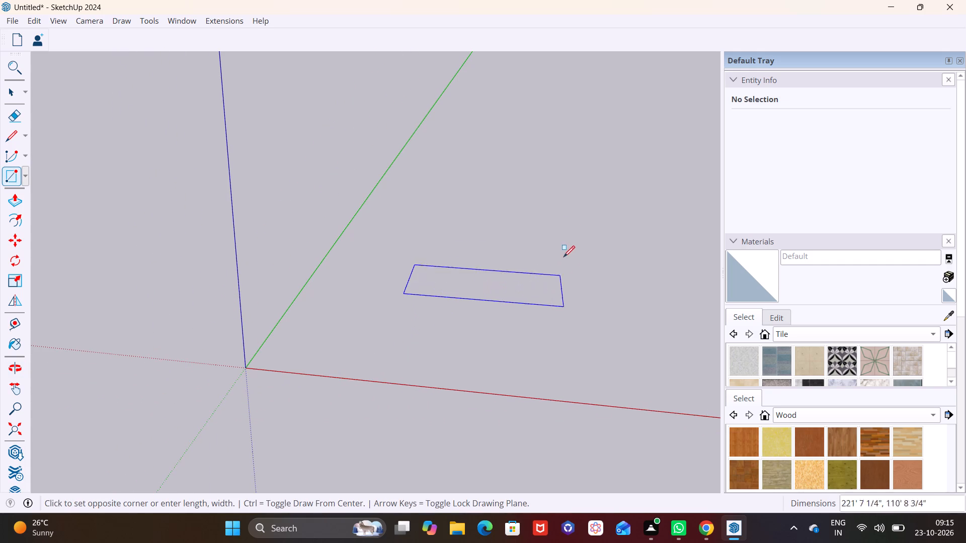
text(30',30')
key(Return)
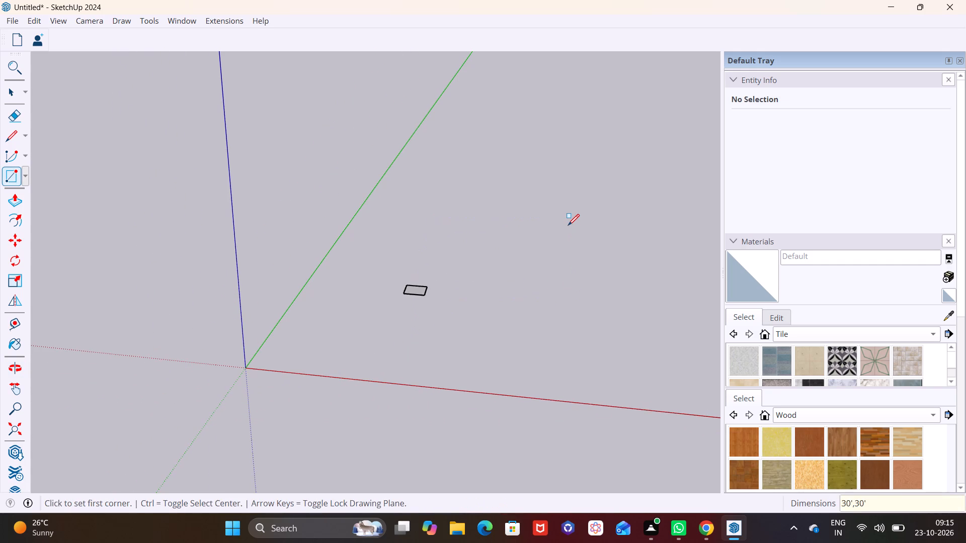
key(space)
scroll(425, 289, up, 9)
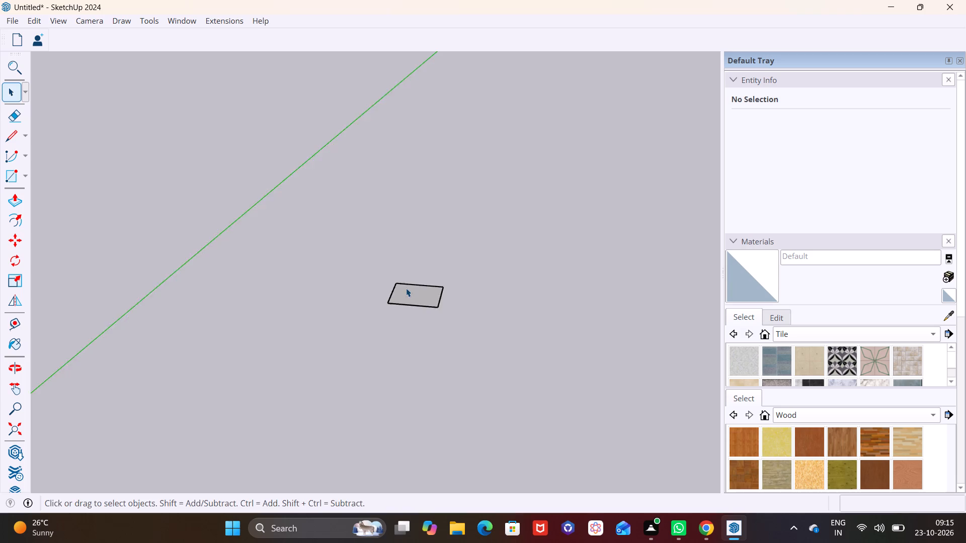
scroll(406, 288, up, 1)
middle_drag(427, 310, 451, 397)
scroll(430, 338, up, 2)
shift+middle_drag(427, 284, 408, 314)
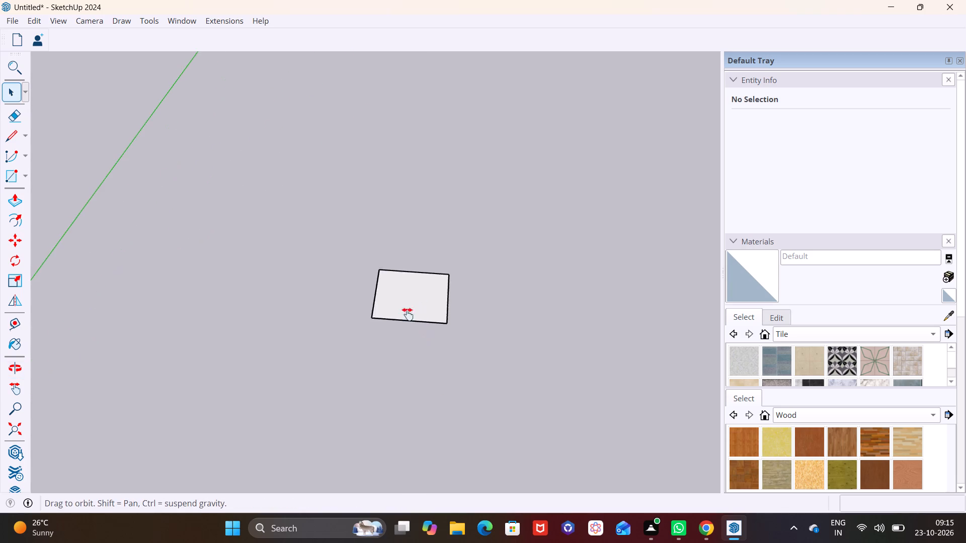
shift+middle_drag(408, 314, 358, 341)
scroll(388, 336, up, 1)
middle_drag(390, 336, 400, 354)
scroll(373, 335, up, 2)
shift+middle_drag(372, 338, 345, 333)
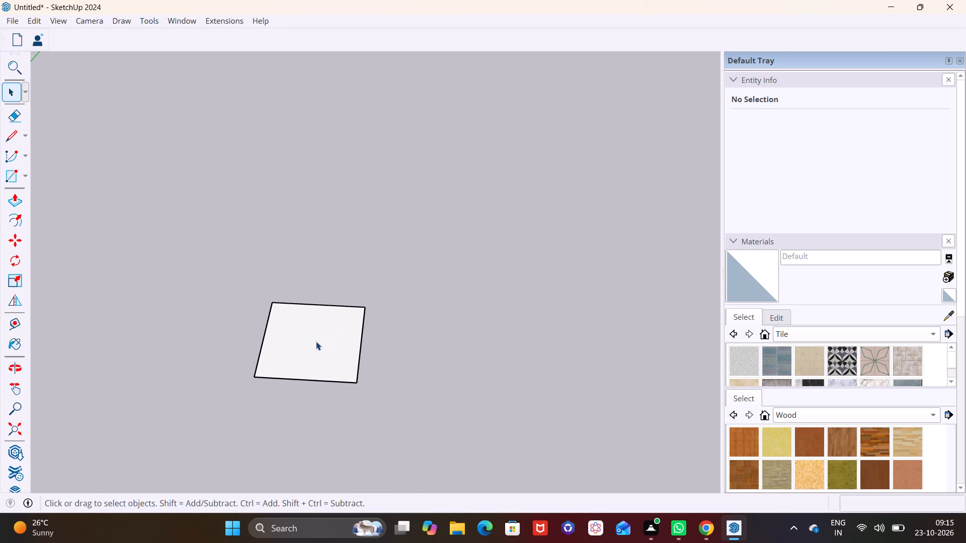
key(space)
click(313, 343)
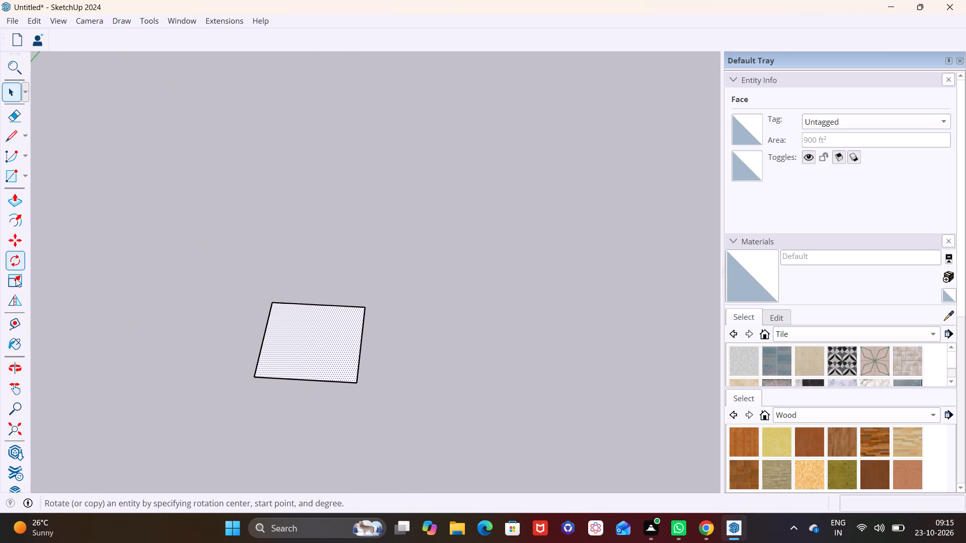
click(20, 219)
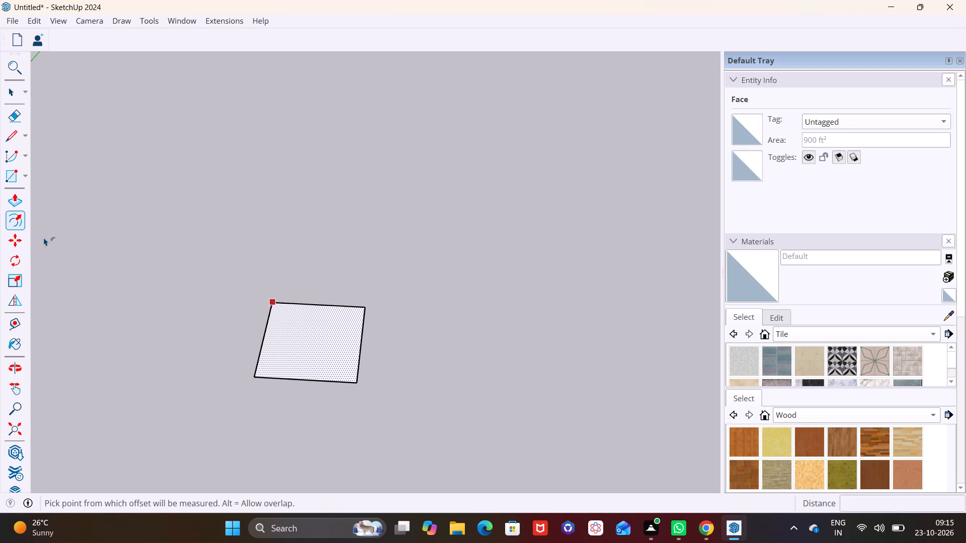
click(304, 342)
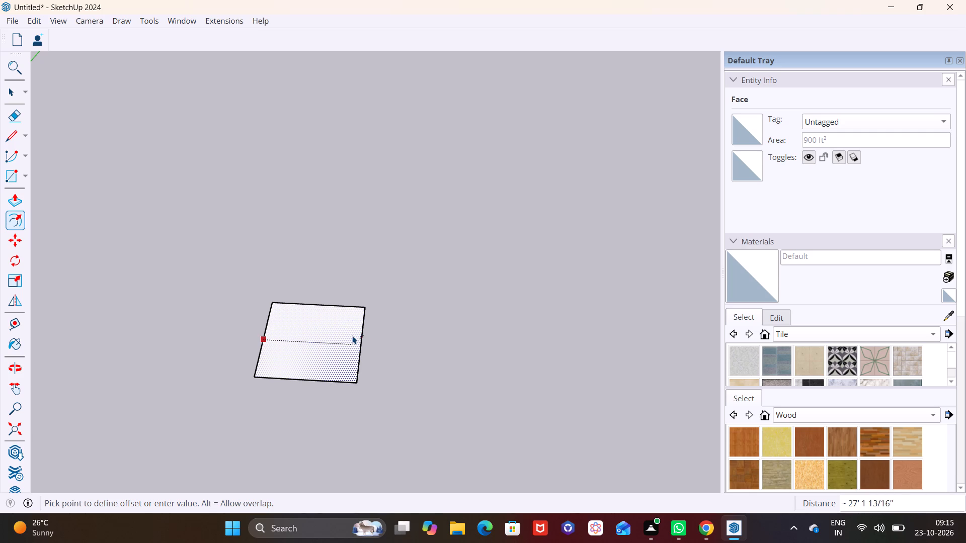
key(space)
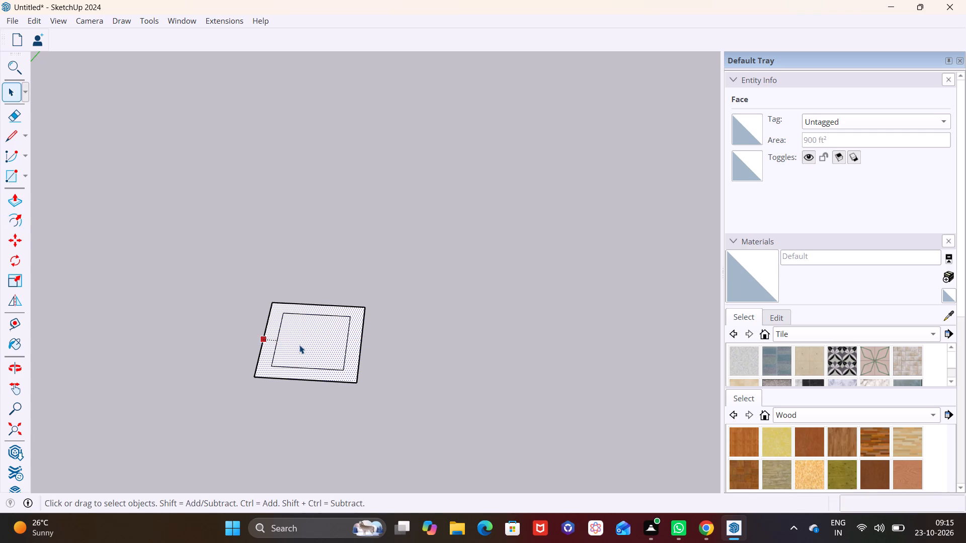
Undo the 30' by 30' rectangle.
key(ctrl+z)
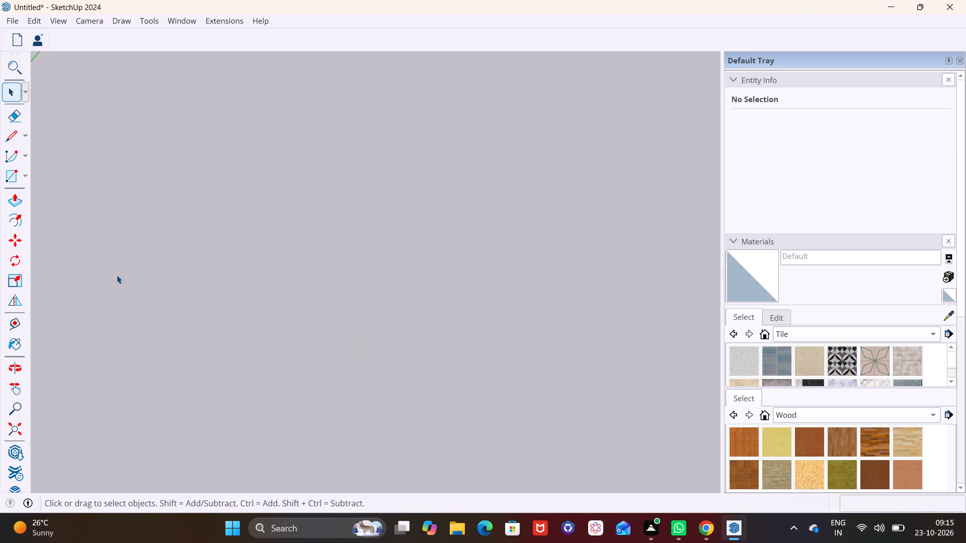
Draw a 30' by 30' rectangle on the ground plane.
click(21, 171)
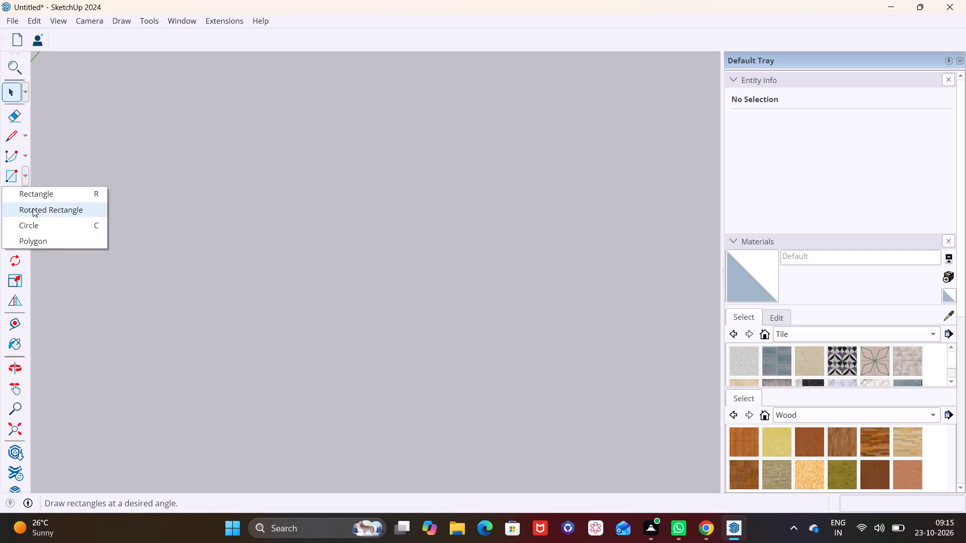
click(40, 195)
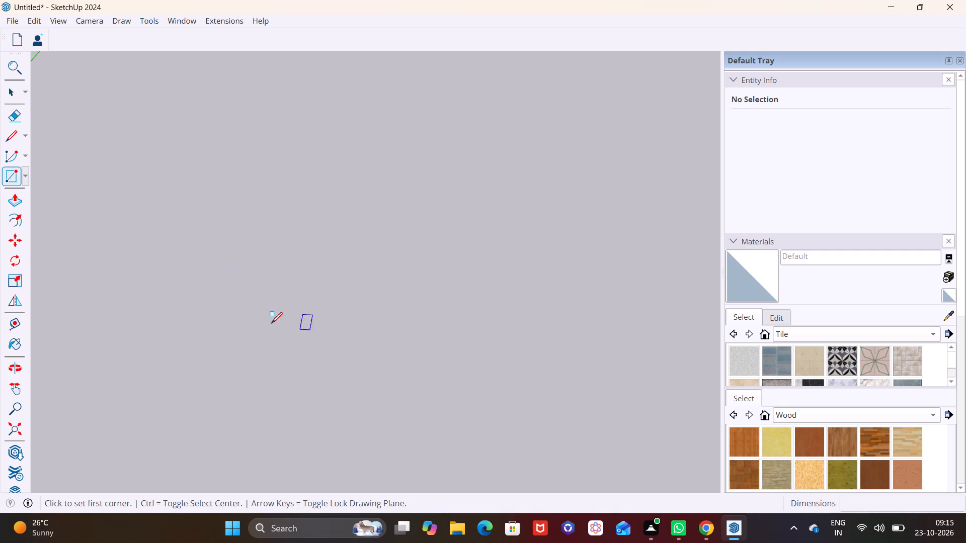
click(230, 305)
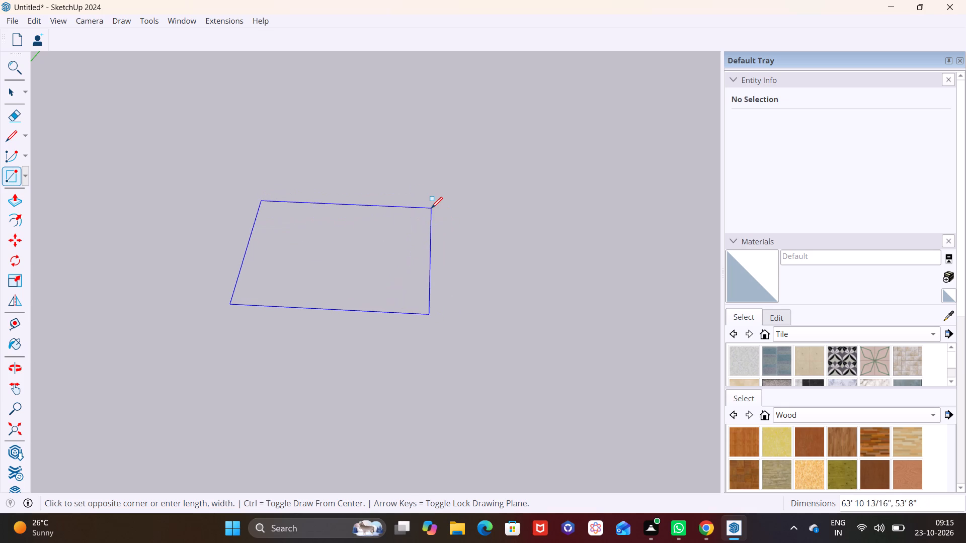
text(30',30')
key(Return)
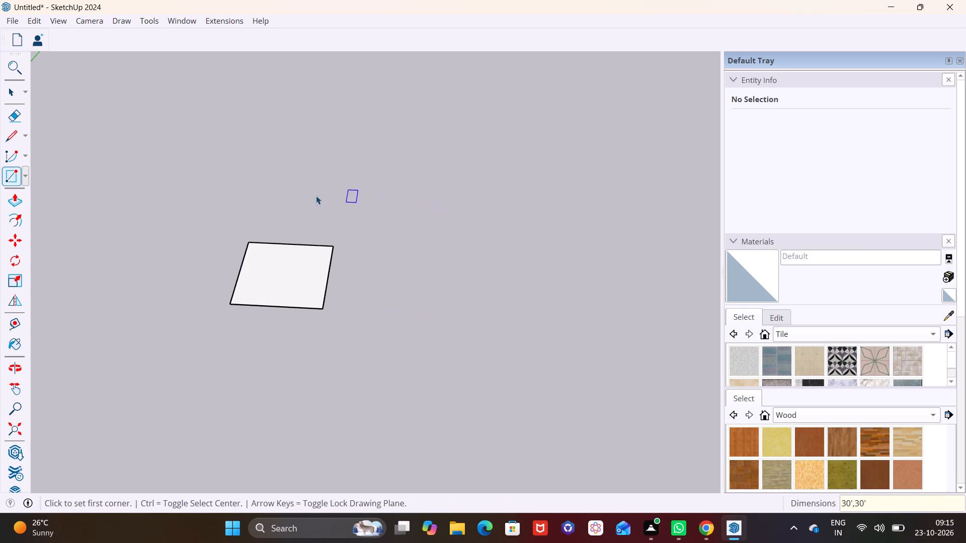
key(space)
Offset the square face's edges 9" inward to form a wall-thickness border.
click(277, 271)
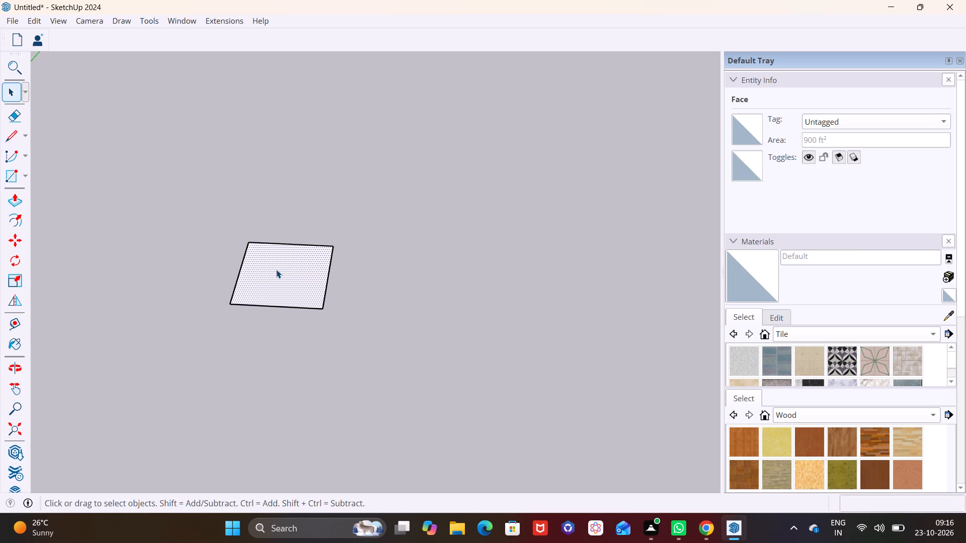
key(space)
click(260, 278)
click(16, 222)
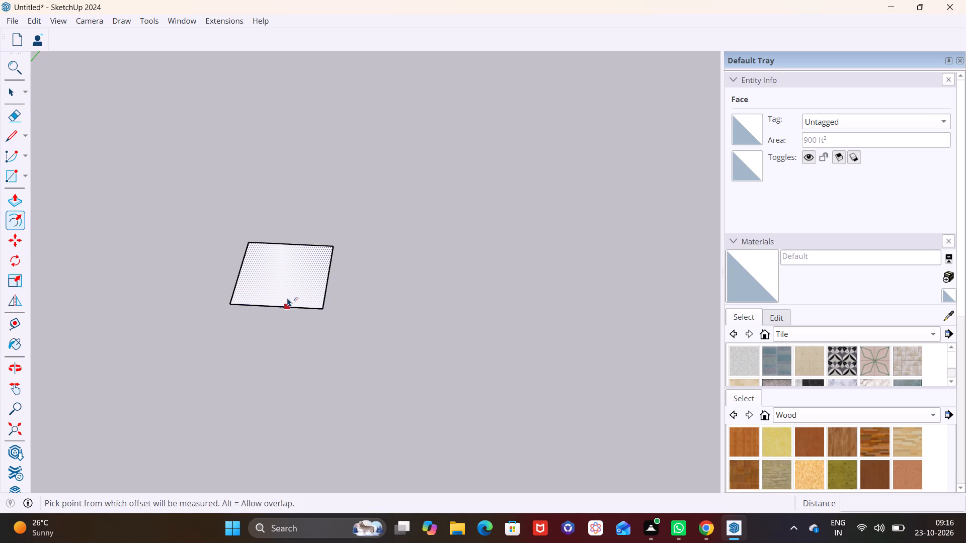
click(287, 297)
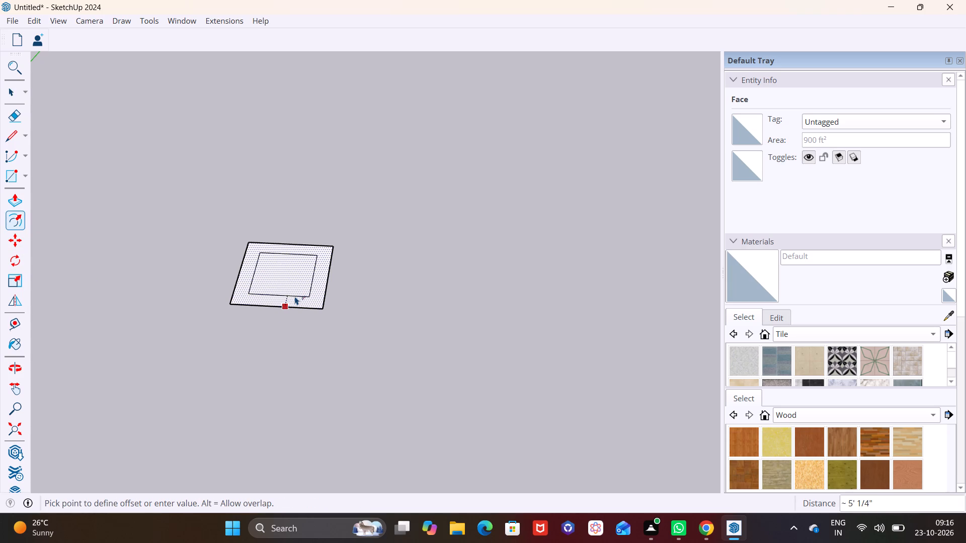
text(9")
key(Return)
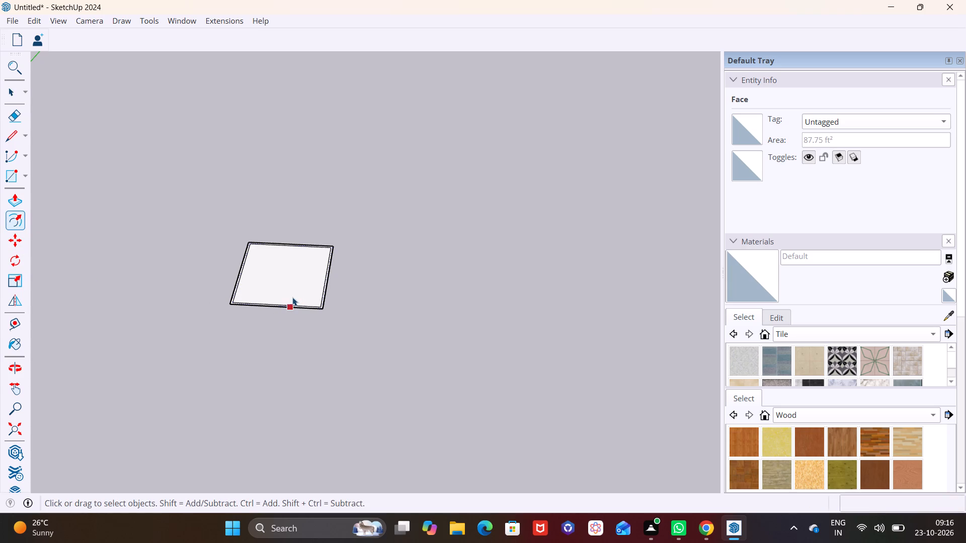
key(space)
Examine the bordered square and its position relative to the axes from several distances and angles.
scroll(275, 279, up, 6)
middle_drag(263, 278, 270, 340)
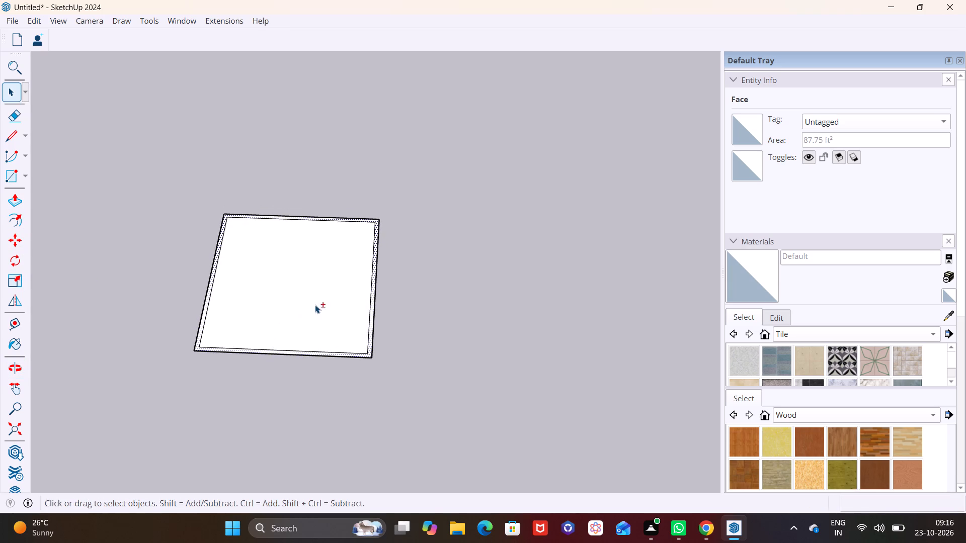
shift+middle_drag(316, 305, 401, 383)
middle_drag(349, 376, 333, 348)
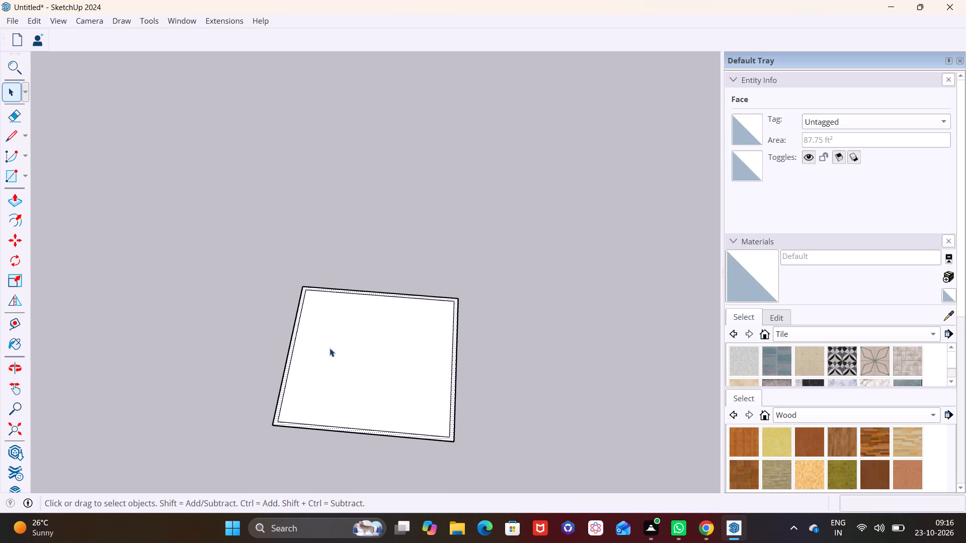
shift+middle_drag(330, 348, 311, 331)
scroll(303, 343, down, 3)
shift+middle_drag(305, 349, 309, 367)
middle_drag(323, 372, 331, 407)
shift+middle_drag(416, 378, 355, 310)
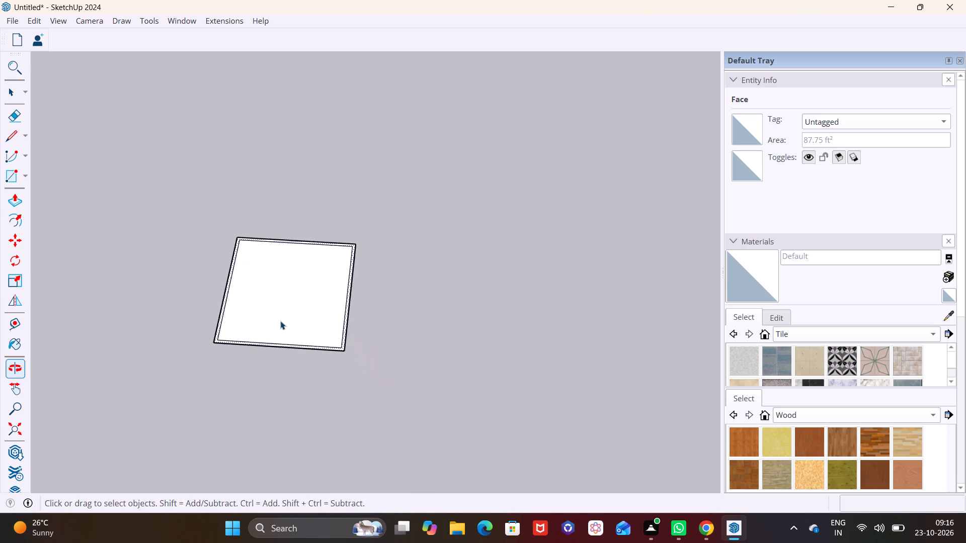
middle_drag(306, 336, 319, 270)
scroll(319, 270, up, 2)
scroll(307, 282, down, 4)
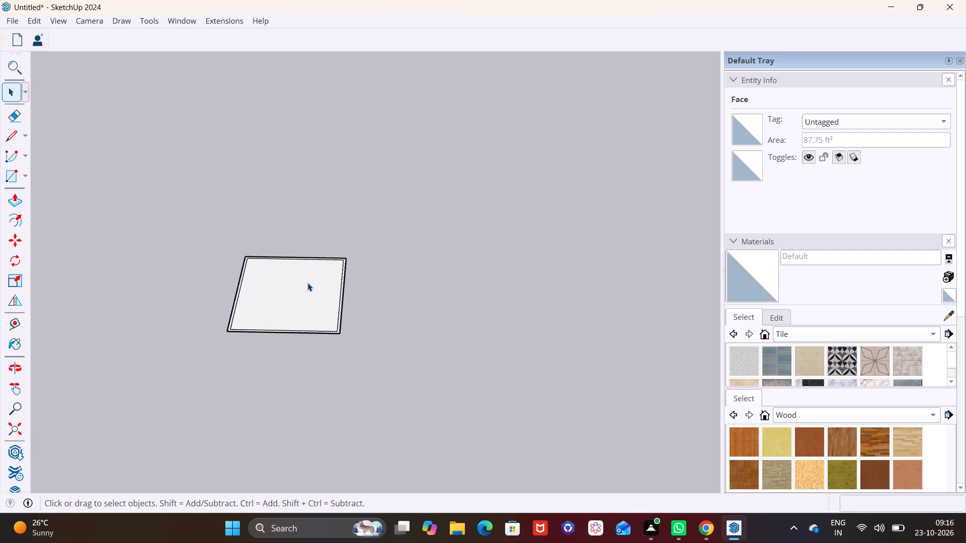
scroll(469, 74, down, 5)
shift+middle_drag(418, 152, 337, 328)
scroll(334, 324, down, 2)
shift+middle_drag(364, 312, 286, 337)
scroll(279, 330, down, 4)
middle_drag(284, 328, 290, 319)
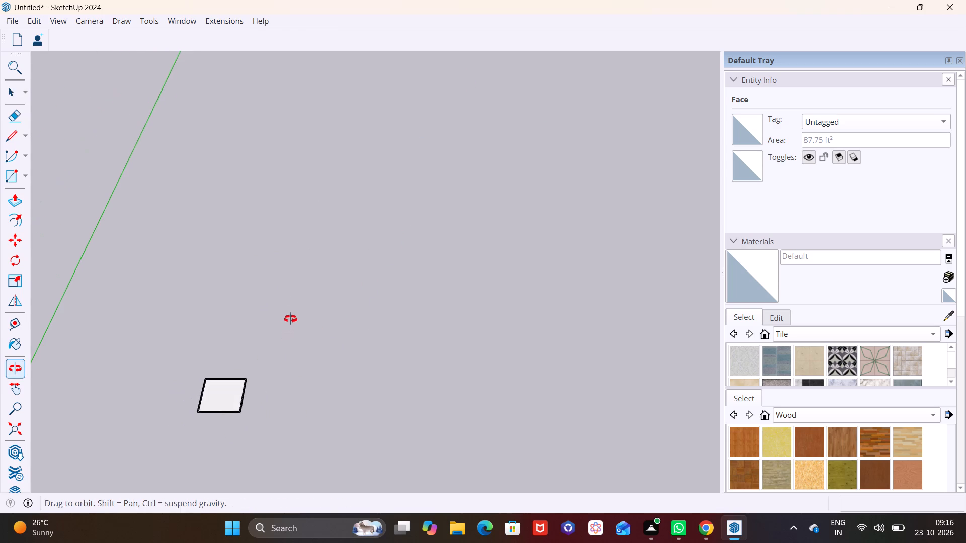
middle_drag(290, 319, 285, 305)
scroll(269, 312, down, 6)
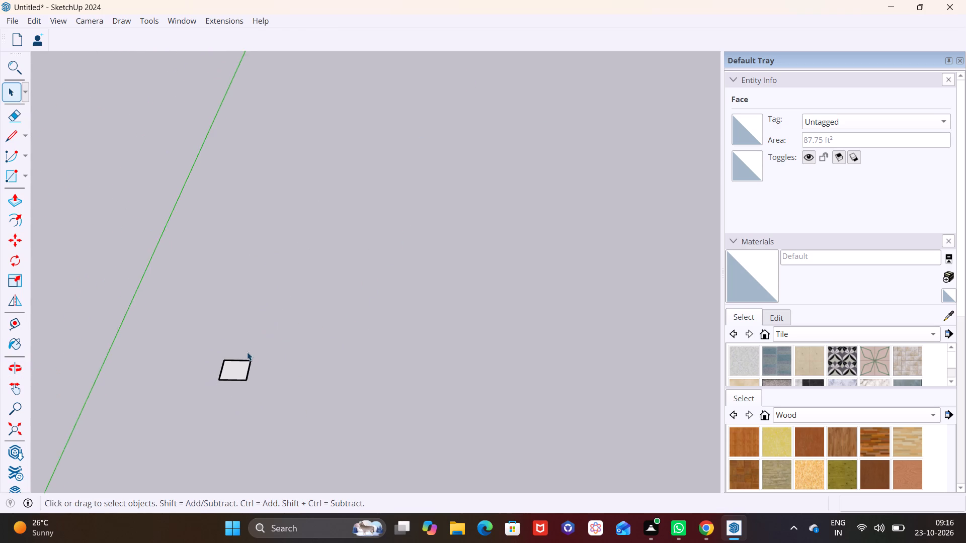
shift+middle_drag(243, 361, 283, 277)
middle_drag(283, 307, 281, 333)
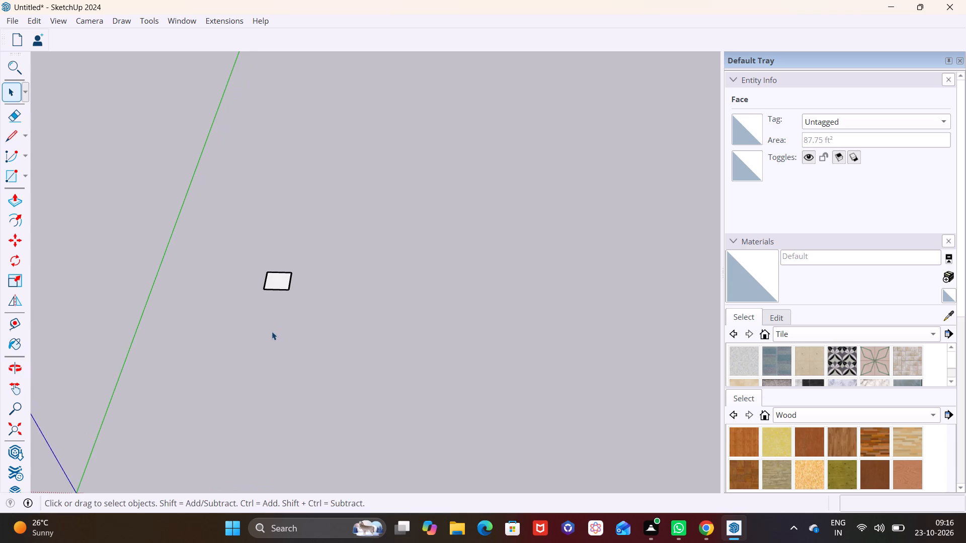
scroll(272, 331, up, 1)
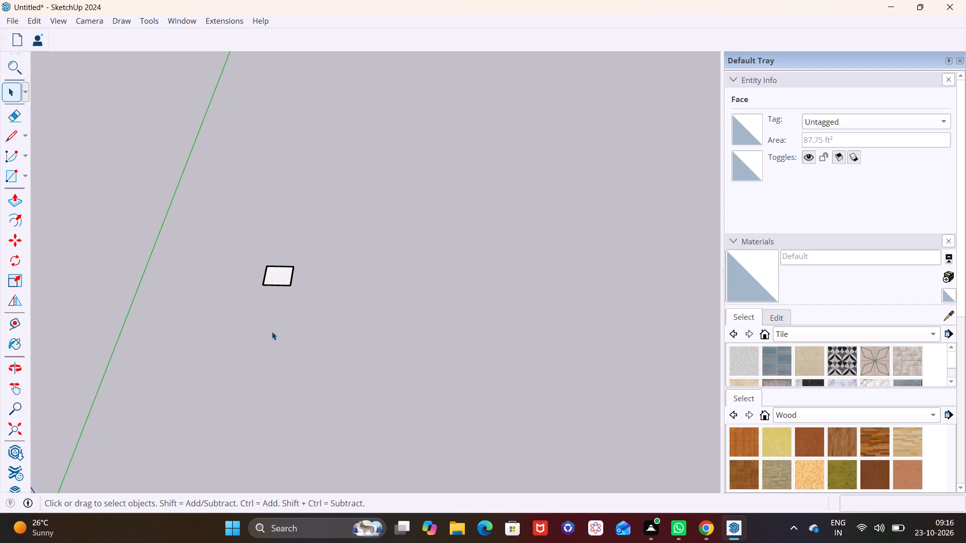
scroll(281, 329, down, 3)
scroll(263, 276, up, 10)
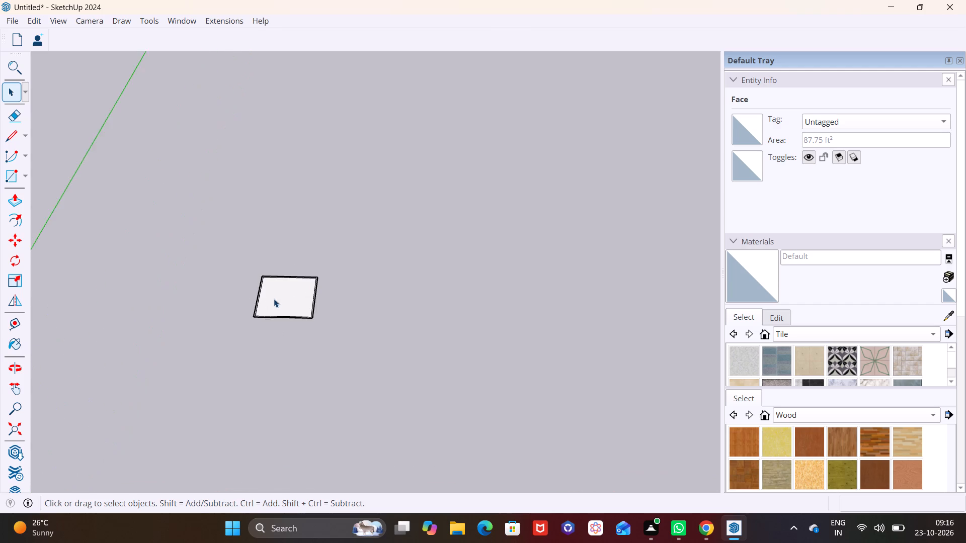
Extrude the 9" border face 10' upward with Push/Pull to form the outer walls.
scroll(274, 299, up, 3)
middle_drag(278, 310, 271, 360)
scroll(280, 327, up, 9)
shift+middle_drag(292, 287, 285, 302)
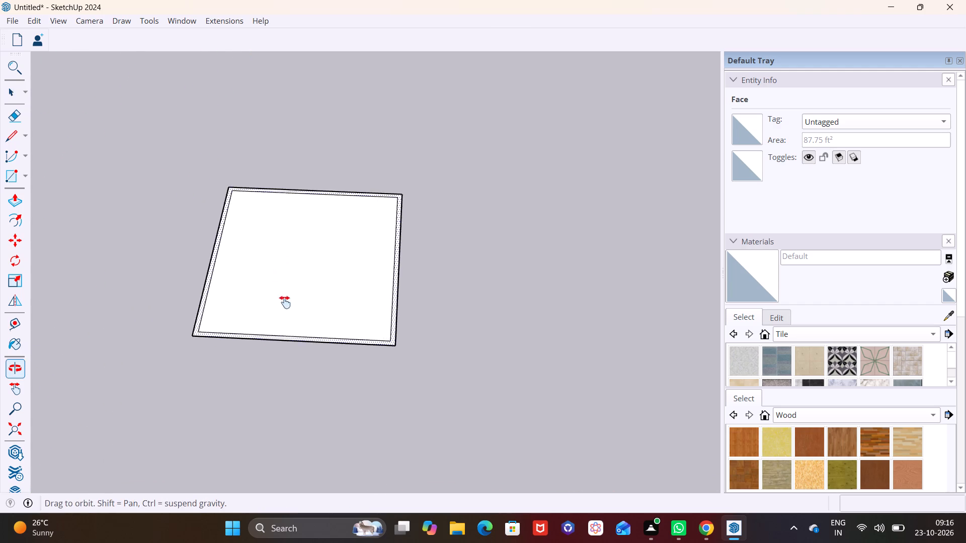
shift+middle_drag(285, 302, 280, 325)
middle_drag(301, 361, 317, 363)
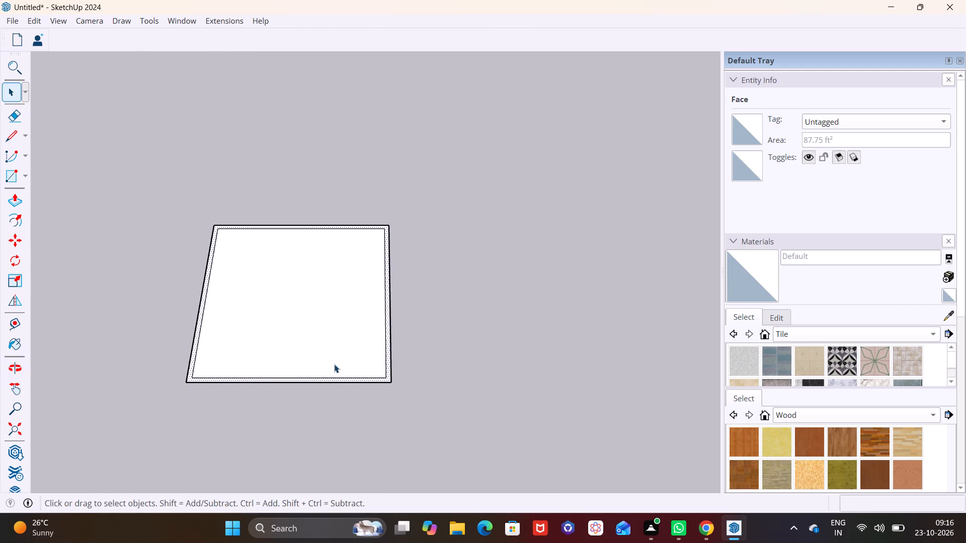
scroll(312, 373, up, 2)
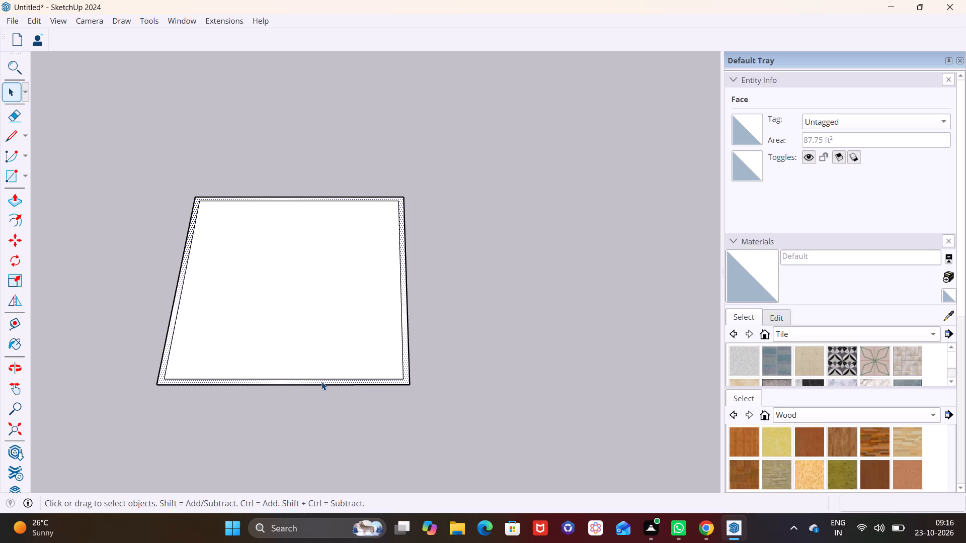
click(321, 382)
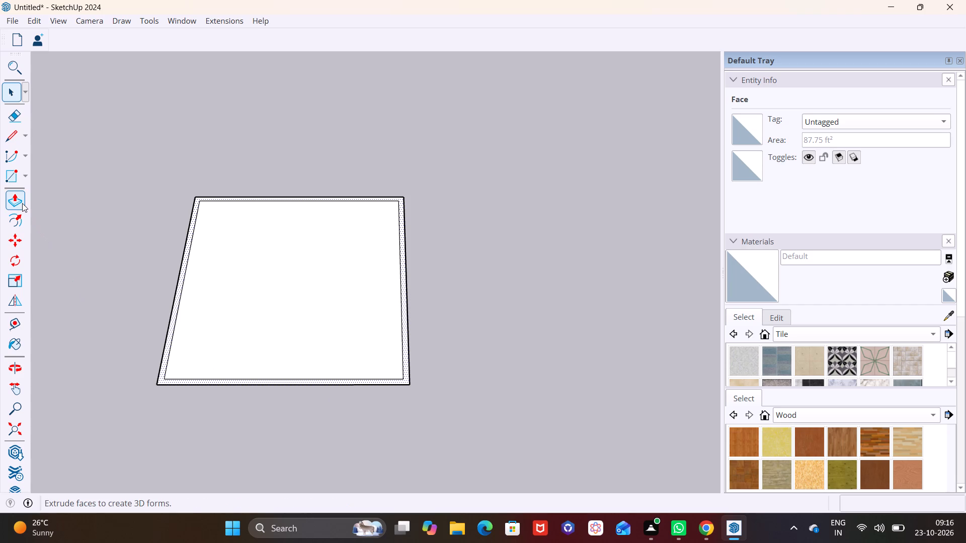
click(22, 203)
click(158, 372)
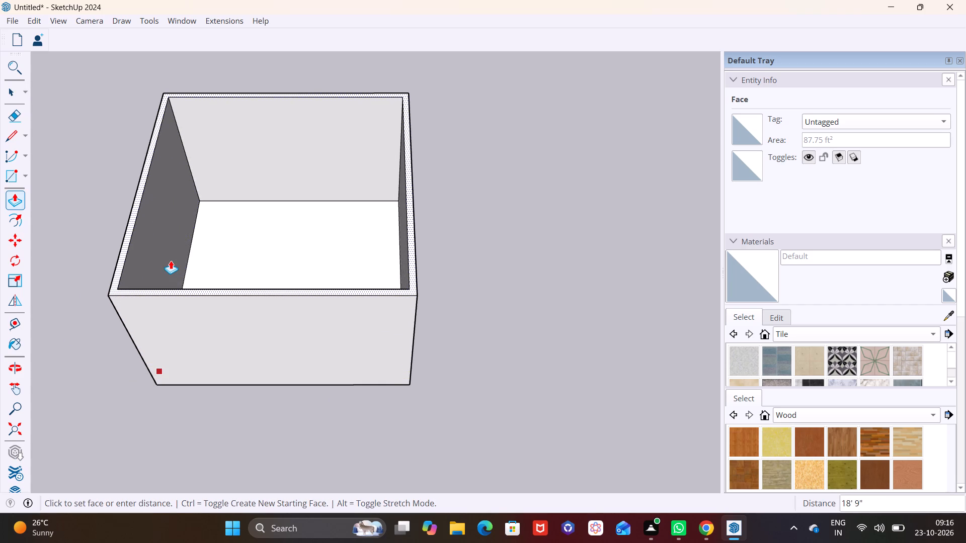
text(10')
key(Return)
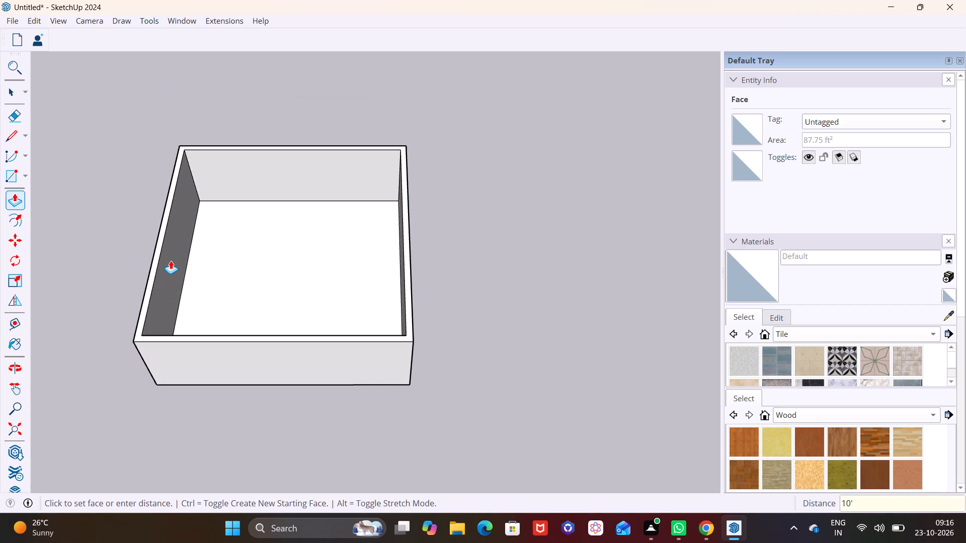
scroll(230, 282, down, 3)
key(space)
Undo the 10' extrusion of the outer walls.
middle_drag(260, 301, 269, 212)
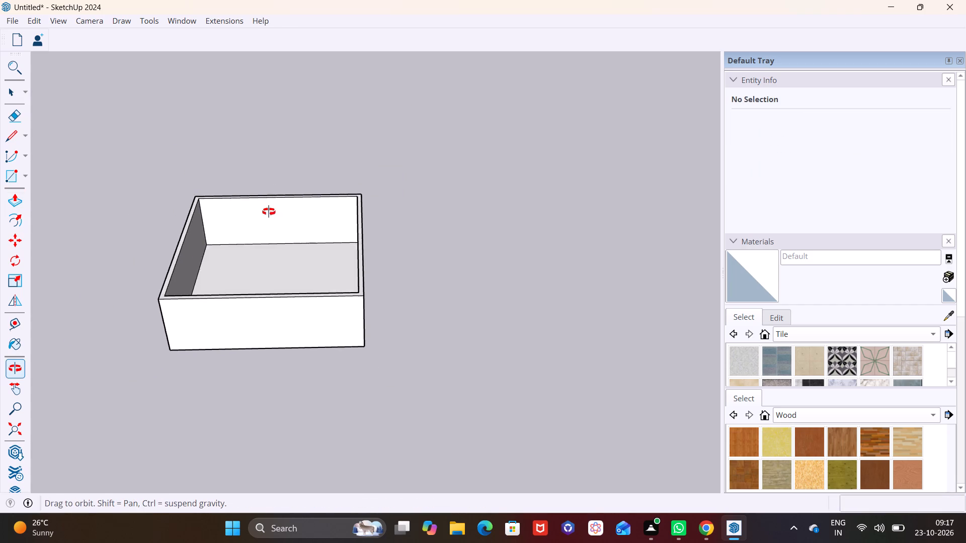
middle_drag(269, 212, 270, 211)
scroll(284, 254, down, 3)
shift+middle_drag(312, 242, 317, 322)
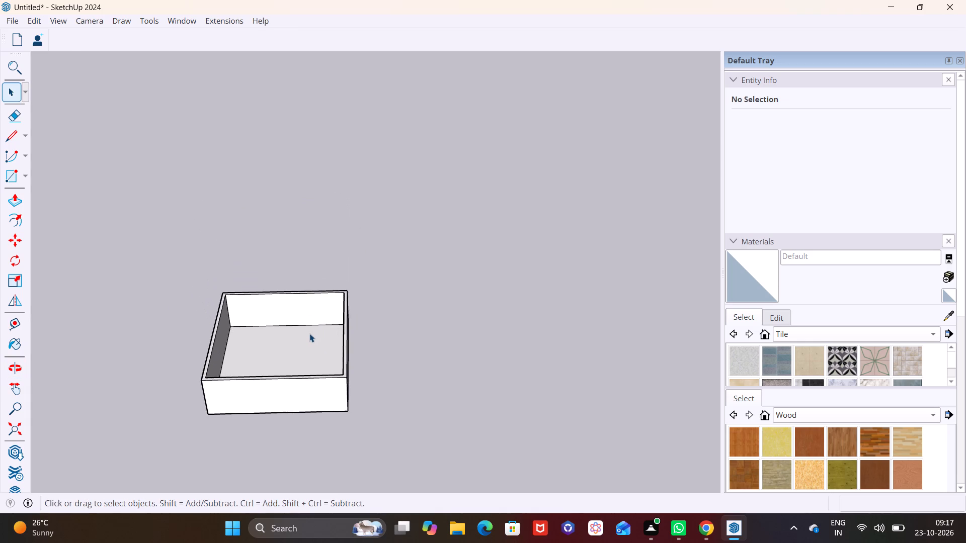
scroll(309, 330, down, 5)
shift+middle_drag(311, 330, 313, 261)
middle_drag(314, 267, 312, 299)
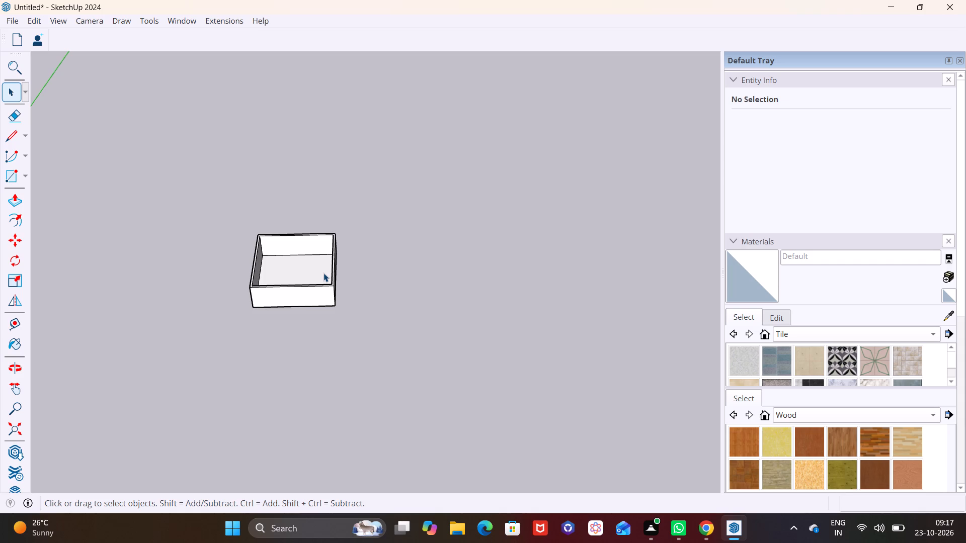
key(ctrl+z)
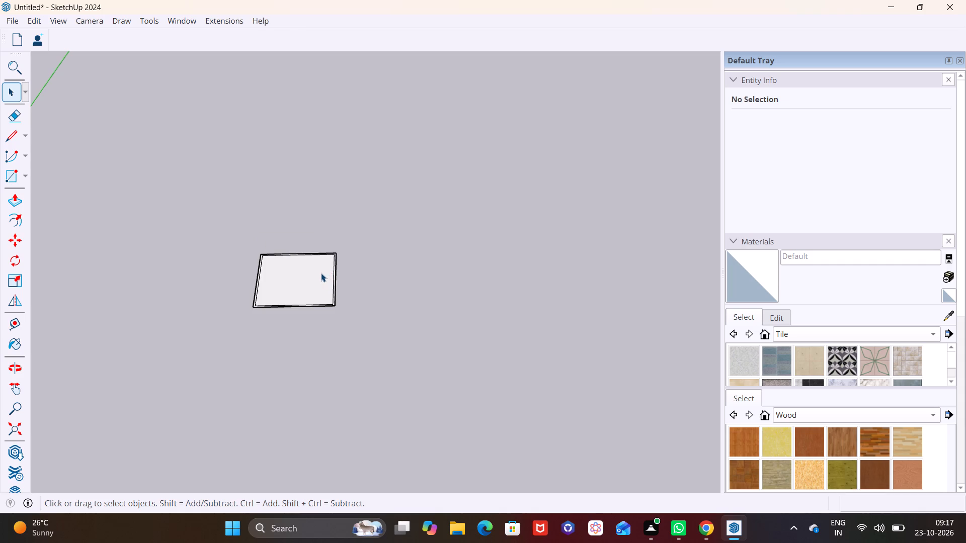
Outline a front-right corner room with a red-axis line from the inner border's right edge and a green-axis line about 10' long to its front edge.
scroll(325, 279, up, 12)
middle_drag(433, 259, 404, 356)
scroll(404, 356, down, 1)
shift+middle_drag(367, 264, 419, 291)
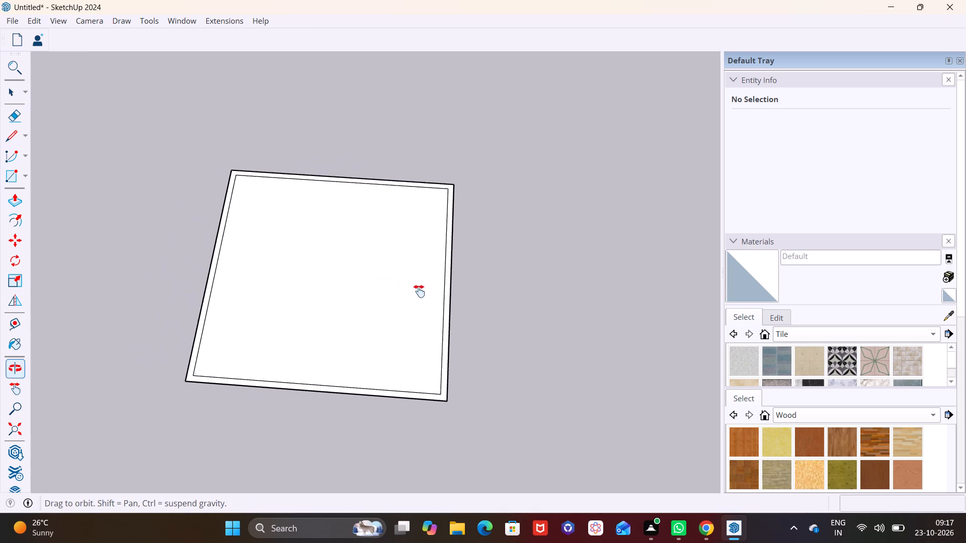
shift+middle_drag(419, 291, 421, 295)
middle_drag(454, 348, 471, 346)
click(13, 137)
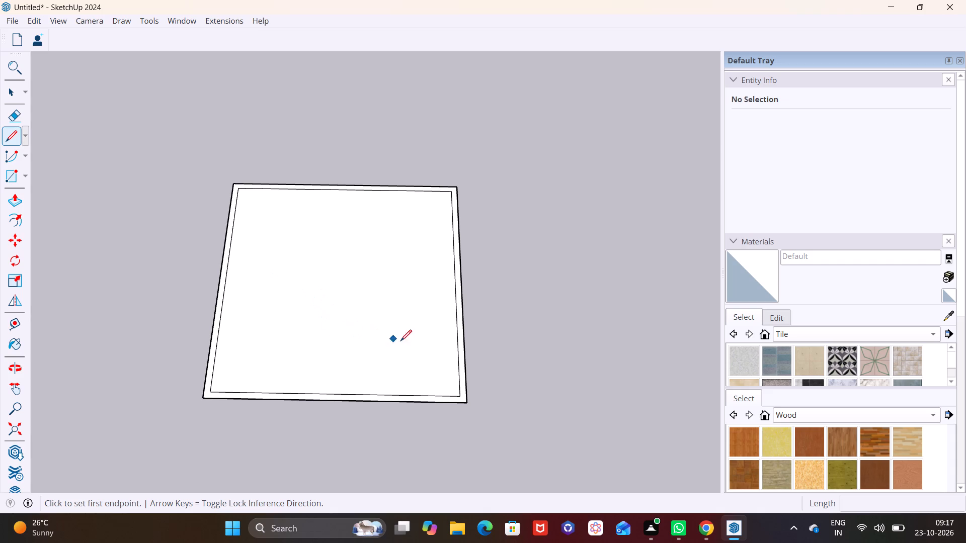
click(455, 316)
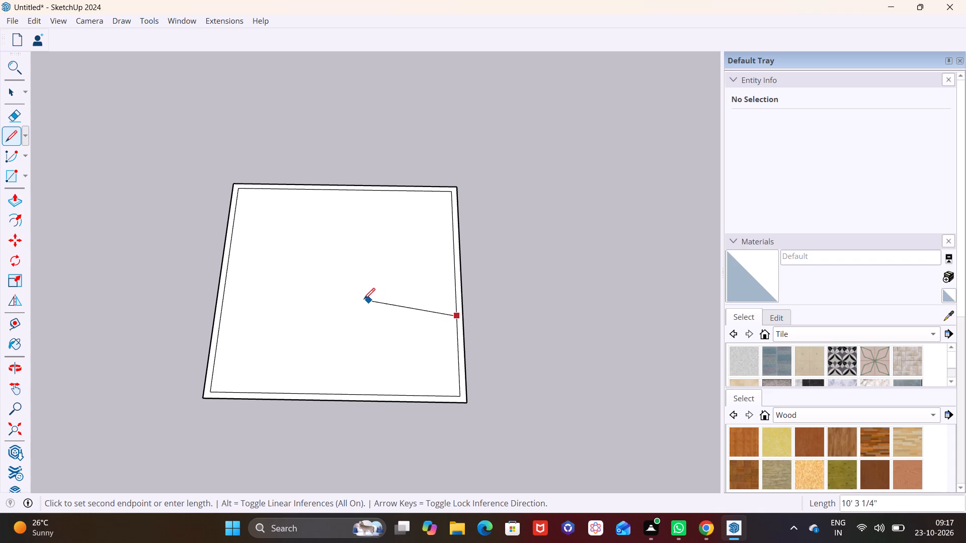
middle_click(336, 309)
shift+middle_drag(336, 311, 361, 340)
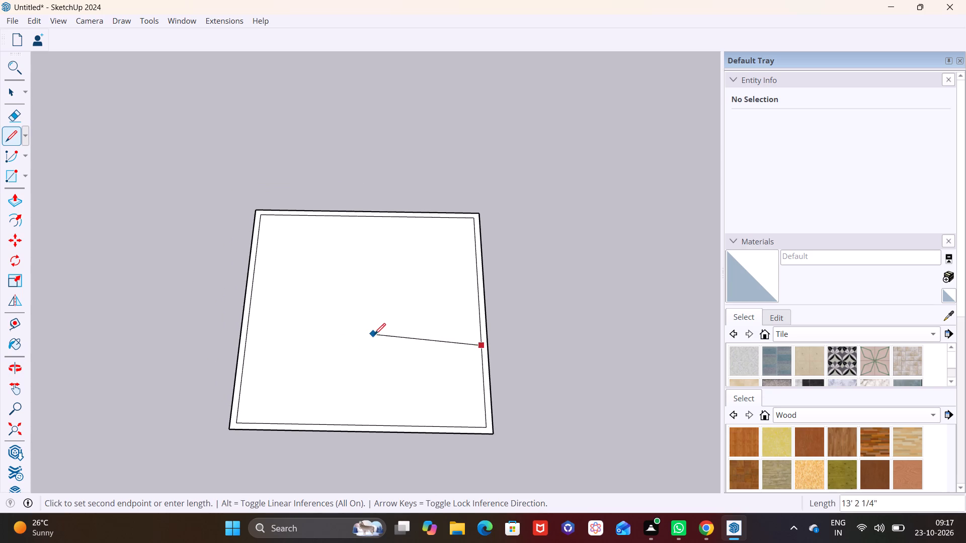
click(369, 344)
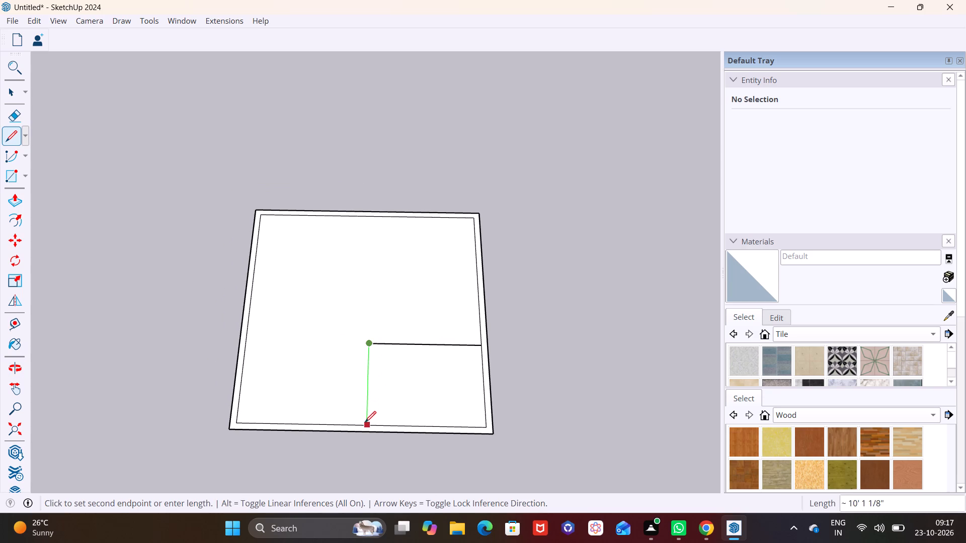
click(365, 422)
scroll(376, 391, up, 6)
scroll(379, 386, down, 2)
shift+middle_drag(379, 387, 371, 357)
middle_drag(361, 370, 376, 396)
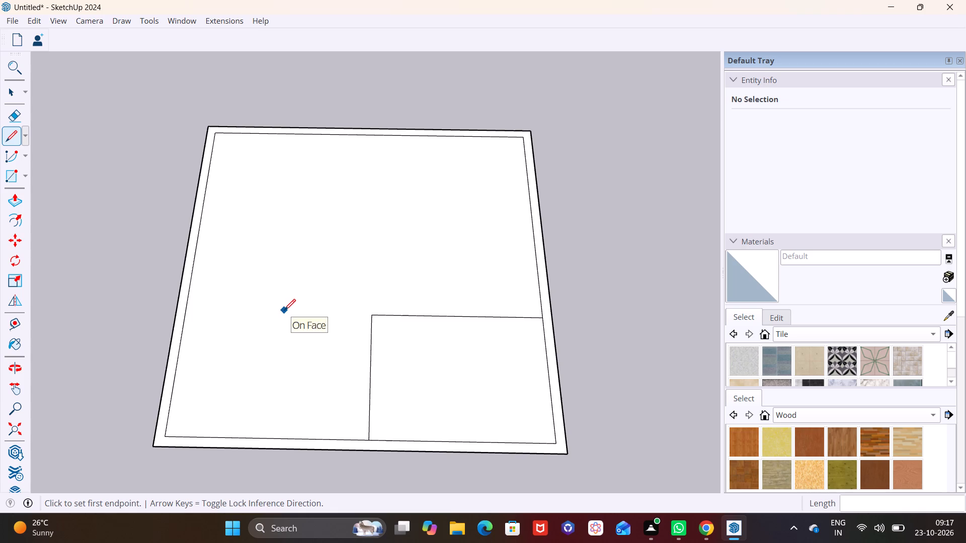
key(space)
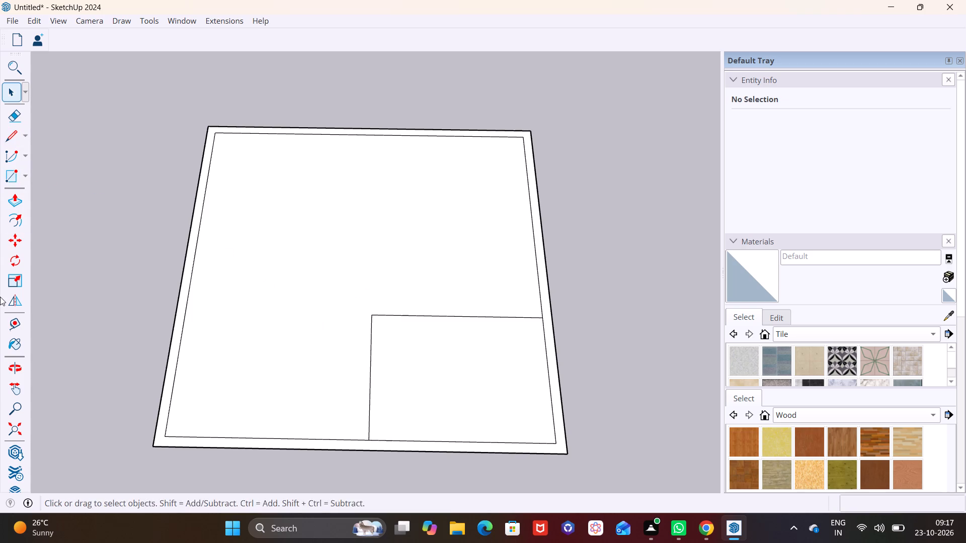
Place guides 9" outside both lines of the corner room, one parallel to each line.
click(18, 326)
click(458, 316)
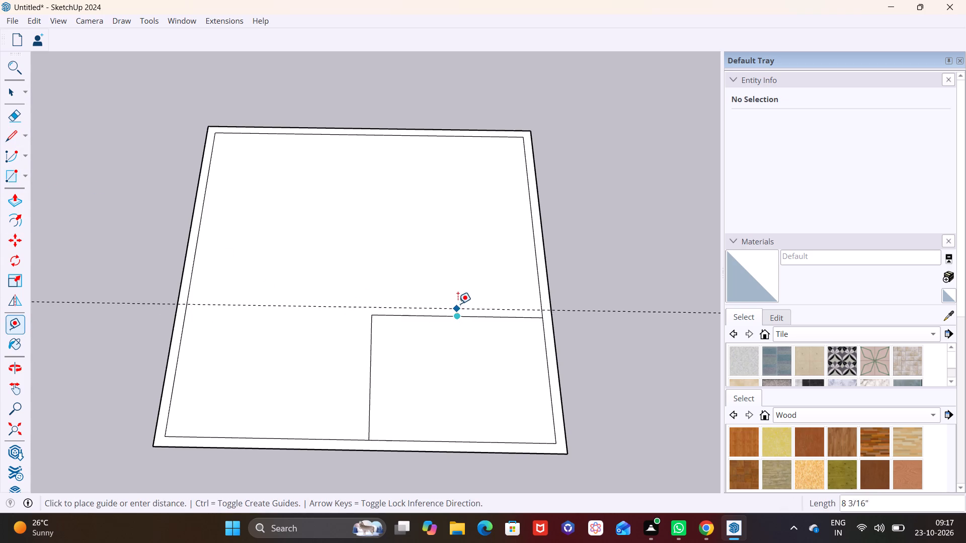
text(9")
key(Return)
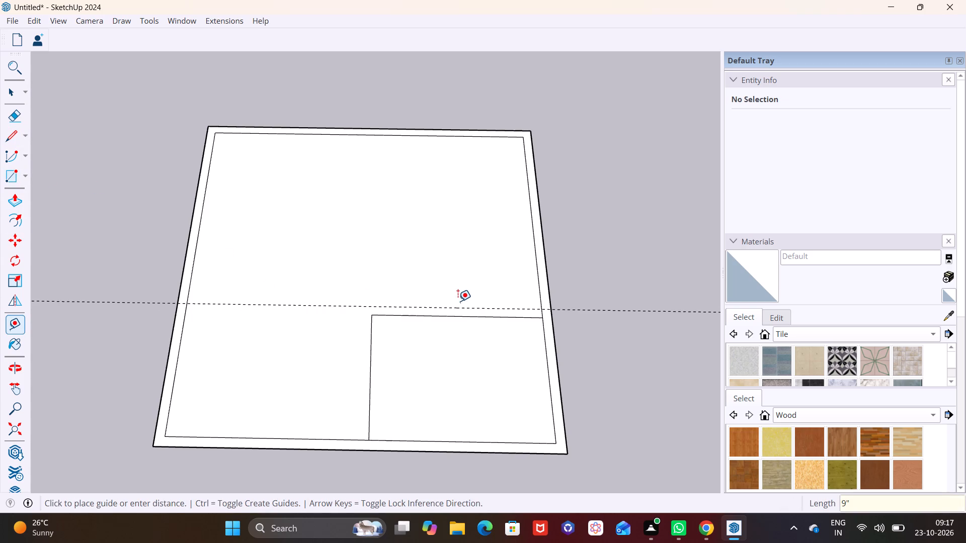
click(368, 347)
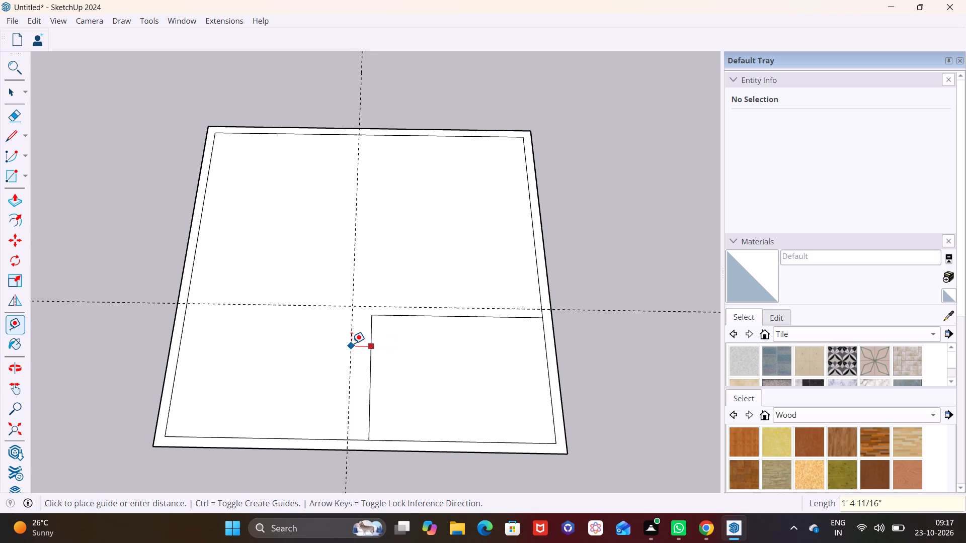
text(9")
key(Return)
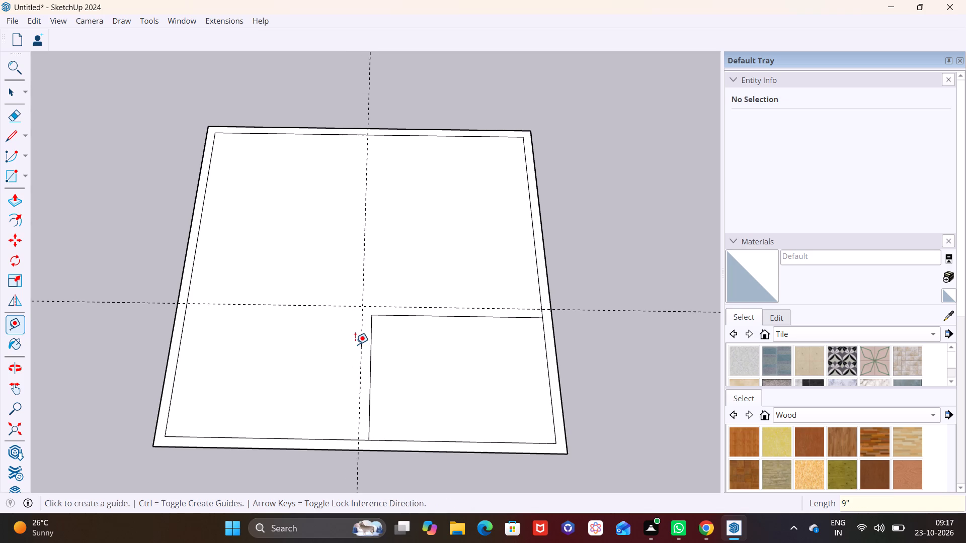
Draw the corner room's outer partition outline along the guides, from the inner border's front edge through the guide intersection to its right edge.
click(13, 134)
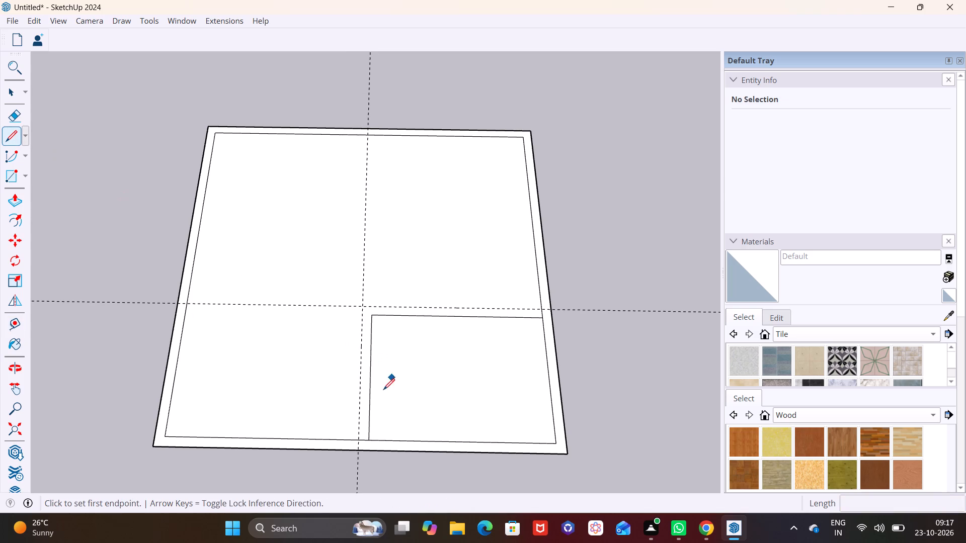
click(357, 437)
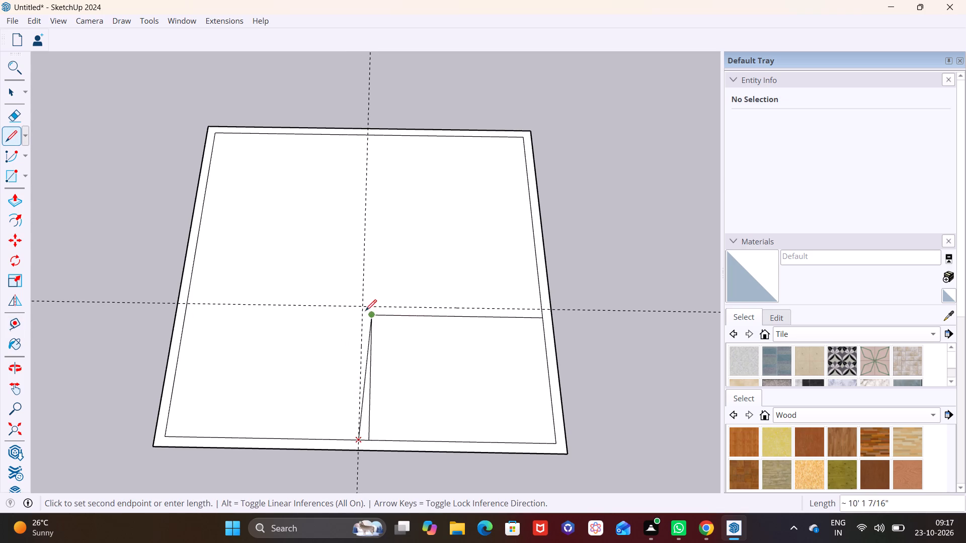
click(365, 306)
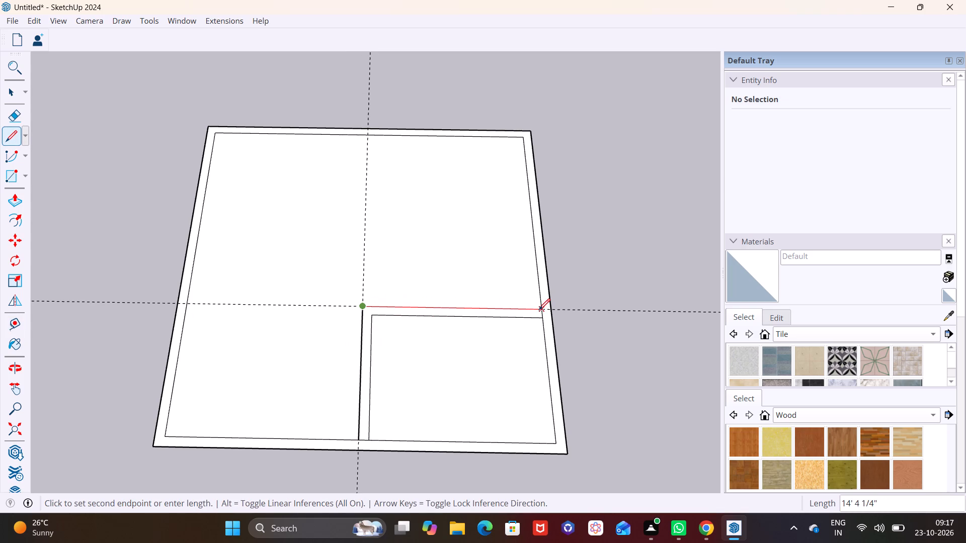
click(539, 310)
key(space)
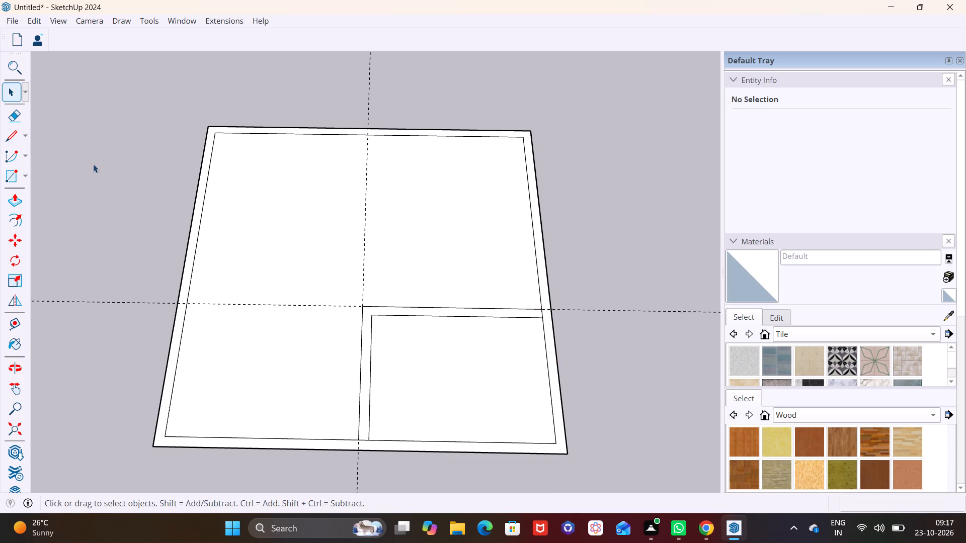
Extend both ends of the outer partition outline 9" across the border to the building's front and right outer edges.
click(18, 127)
click(357, 438)
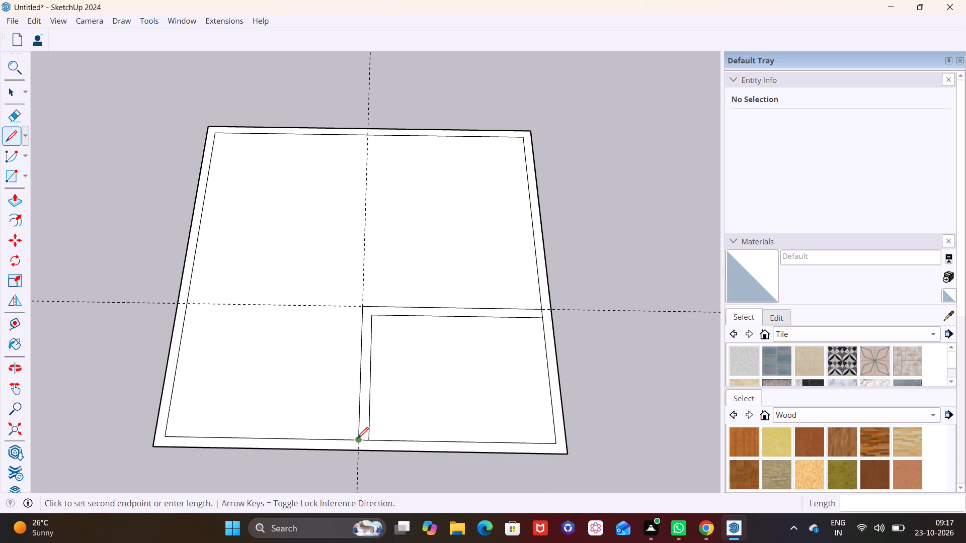
click(357, 450)
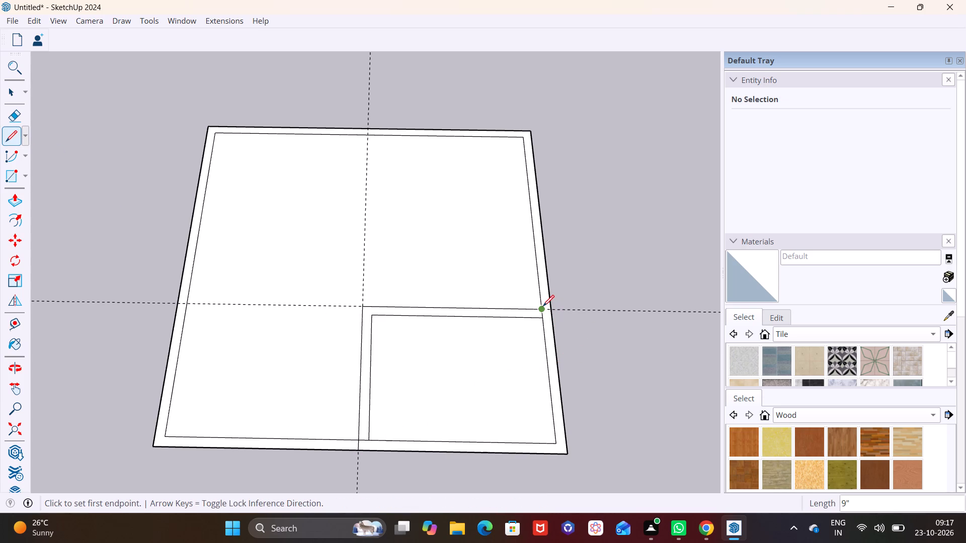
click(543, 306)
click(553, 308)
key(space)
Erase the two construction guides crossing the floor plan.
click(11, 138)
middle_drag(304, 422, 305, 427)
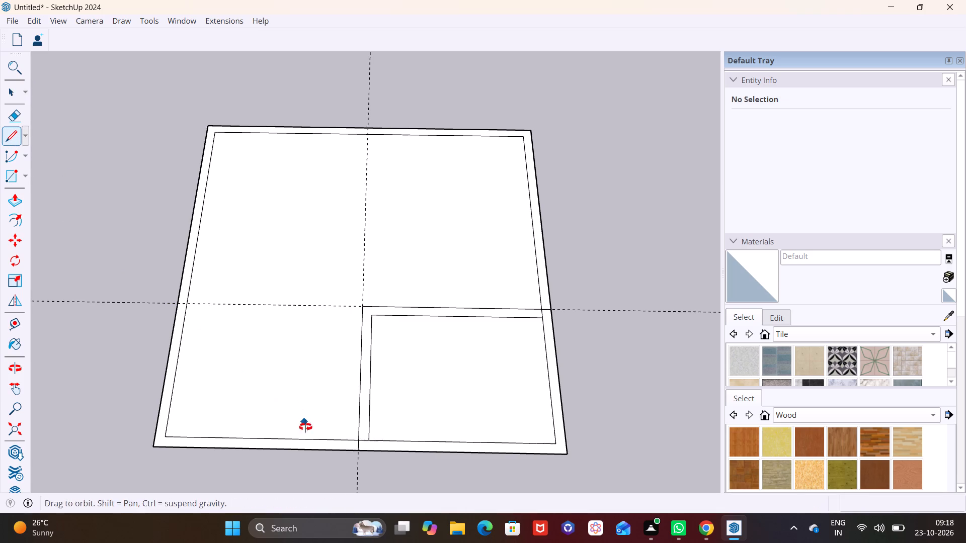
middle_drag(305, 427, 309, 440)
click(13, 114)
drag(314, 226, 383, 235)
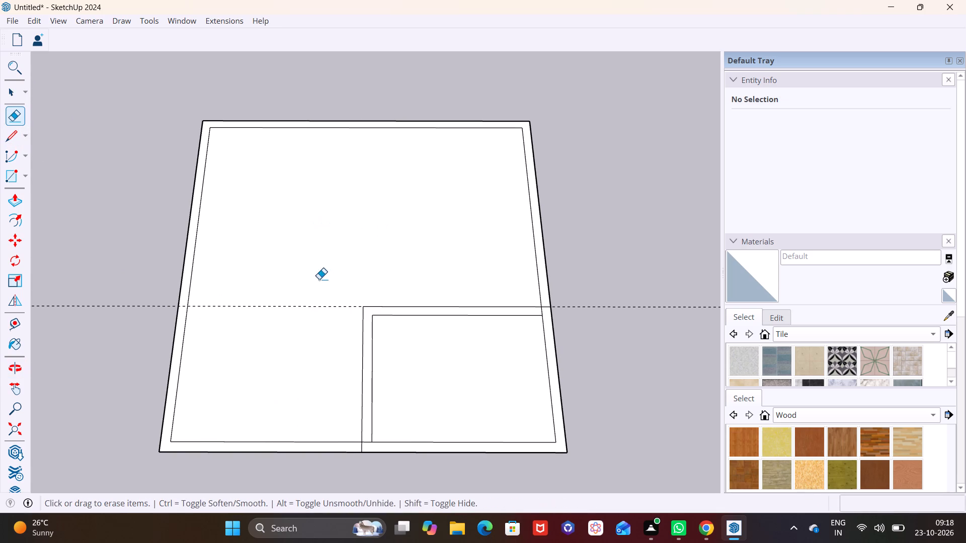
drag(316, 285, 322, 333)
Examine the floor plan's border and corner-room partition from several distances and angles.
click(15, 136)
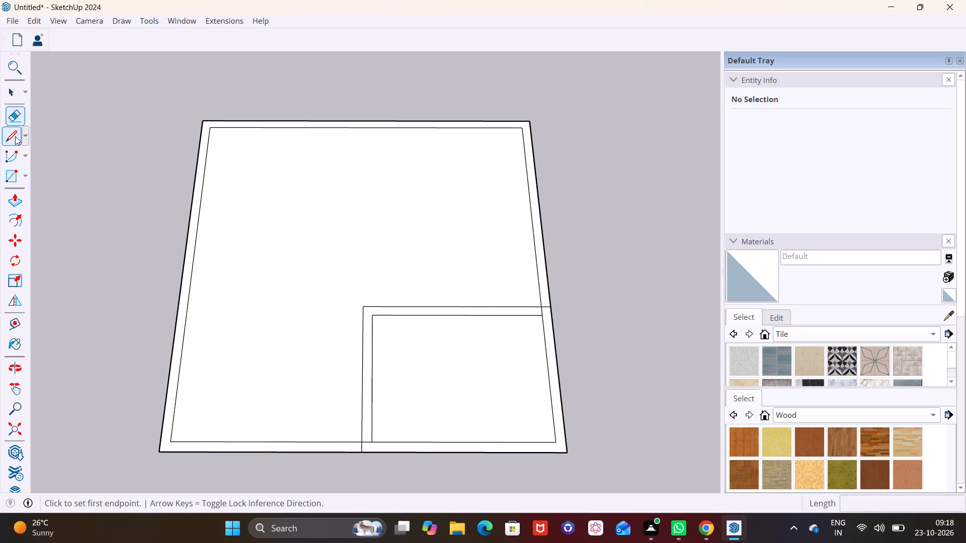
scroll(302, 331, up, 1)
shift+middle_drag(310, 340, 337, 305)
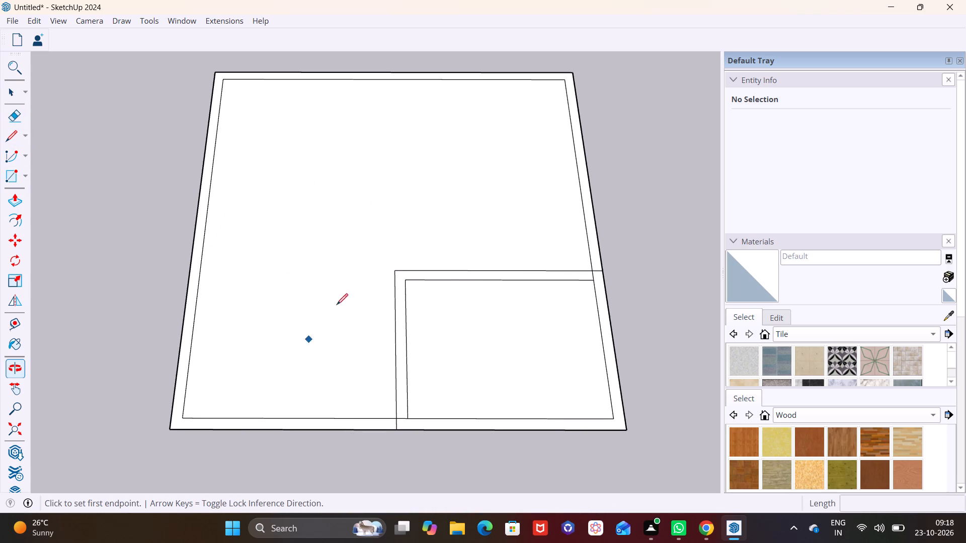
shift+middle_drag(316, 309, 269, 389)
middle_drag(285, 397, 298, 327)
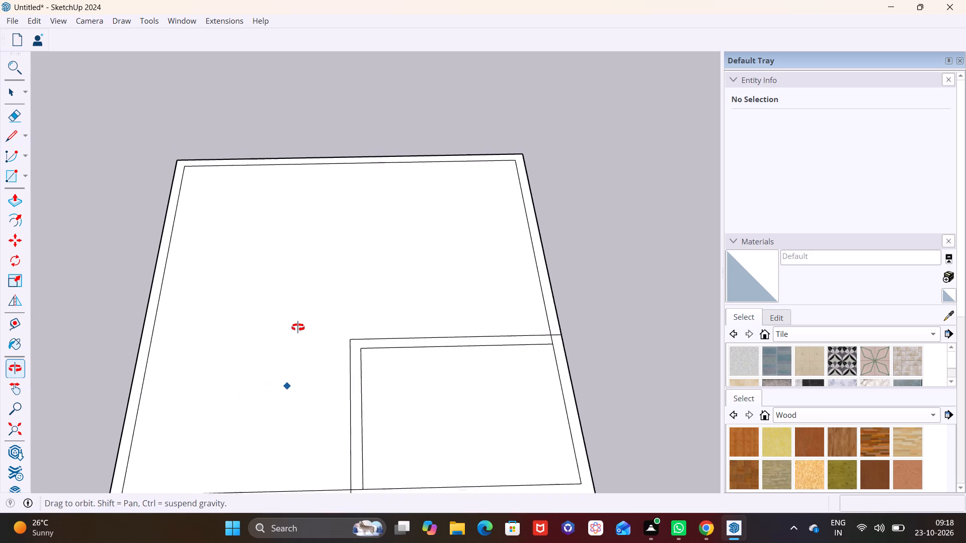
middle_drag(298, 327, 302, 303)
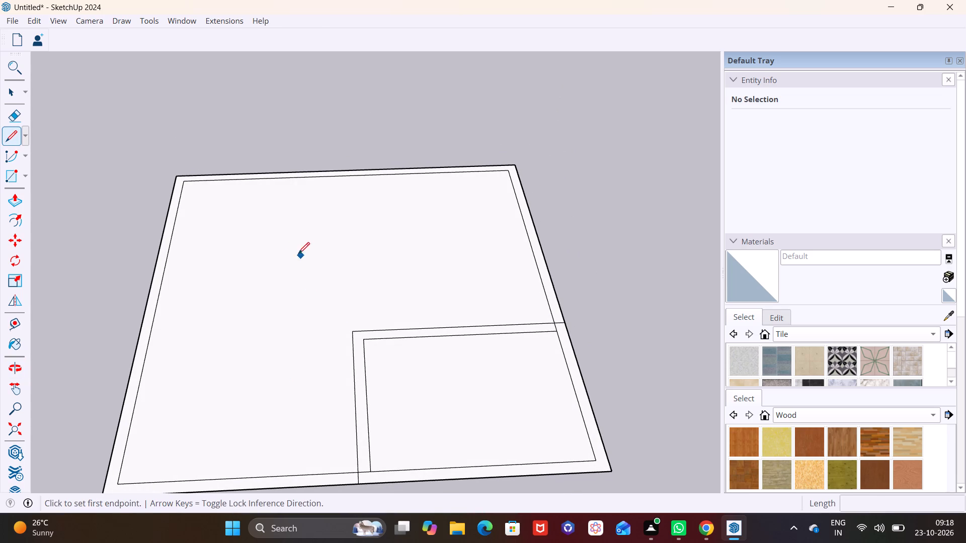
scroll(317, 327, down, 2)
scroll(347, 384, down, 1)
middle_drag(358, 399, 354, 369)
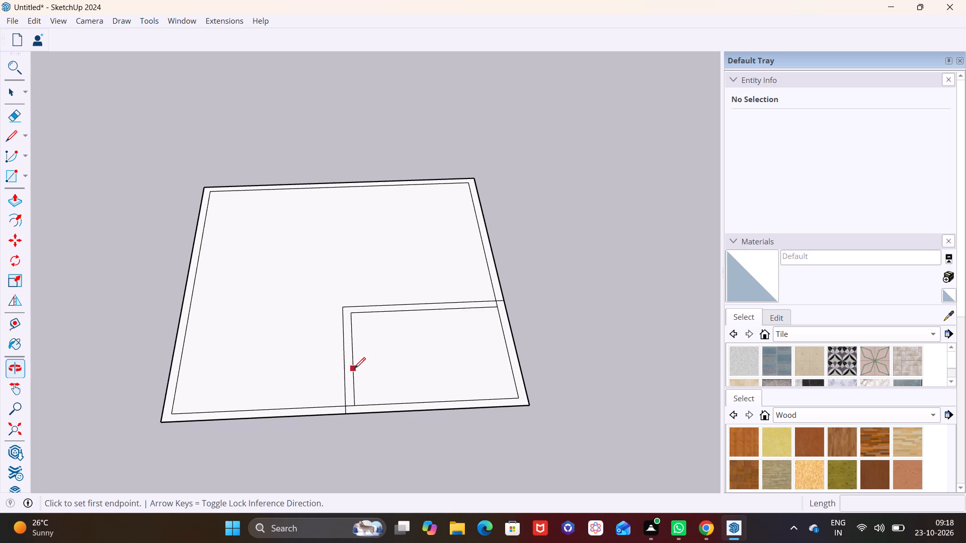
middle_drag(354, 366, 364, 295)
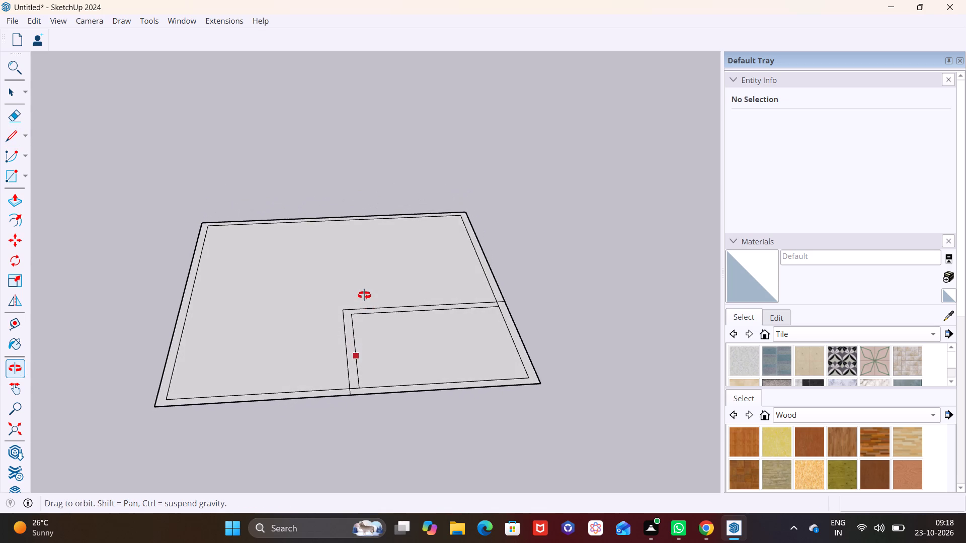
middle_drag(364, 295, 365, 293)
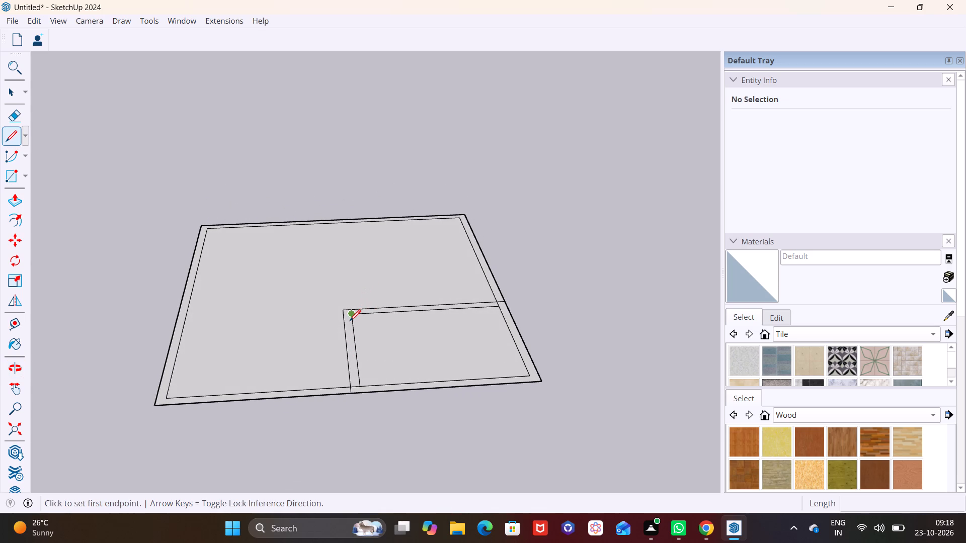
scroll(350, 321, down, 6)
scroll(332, 327, up, 7)
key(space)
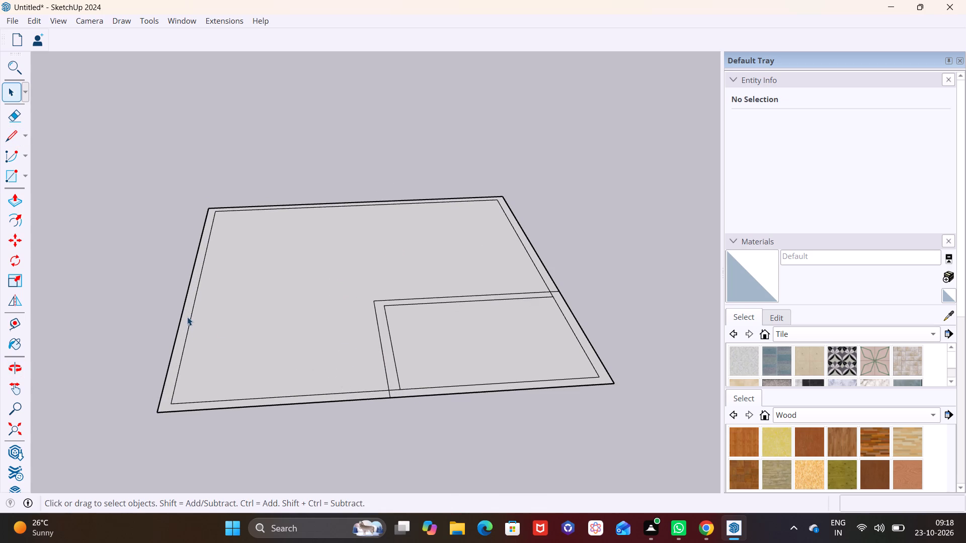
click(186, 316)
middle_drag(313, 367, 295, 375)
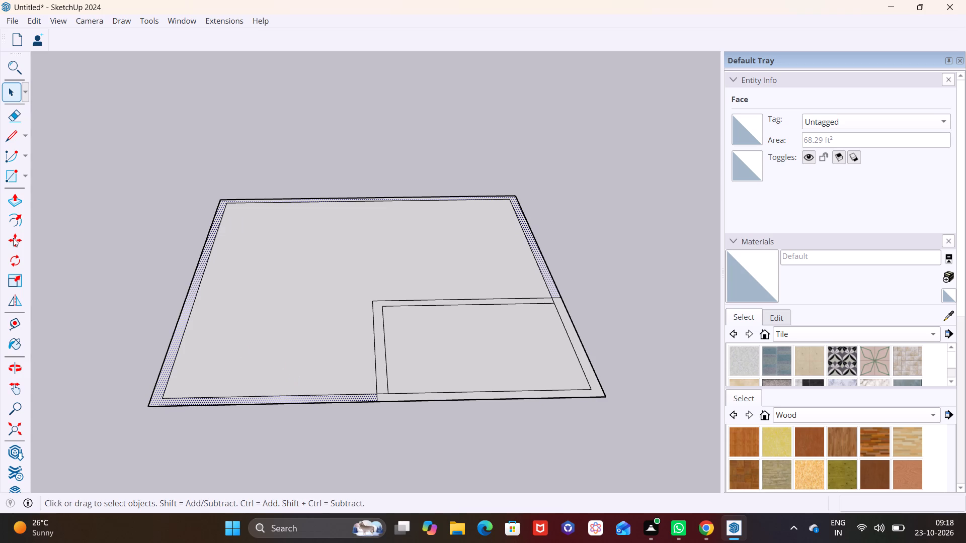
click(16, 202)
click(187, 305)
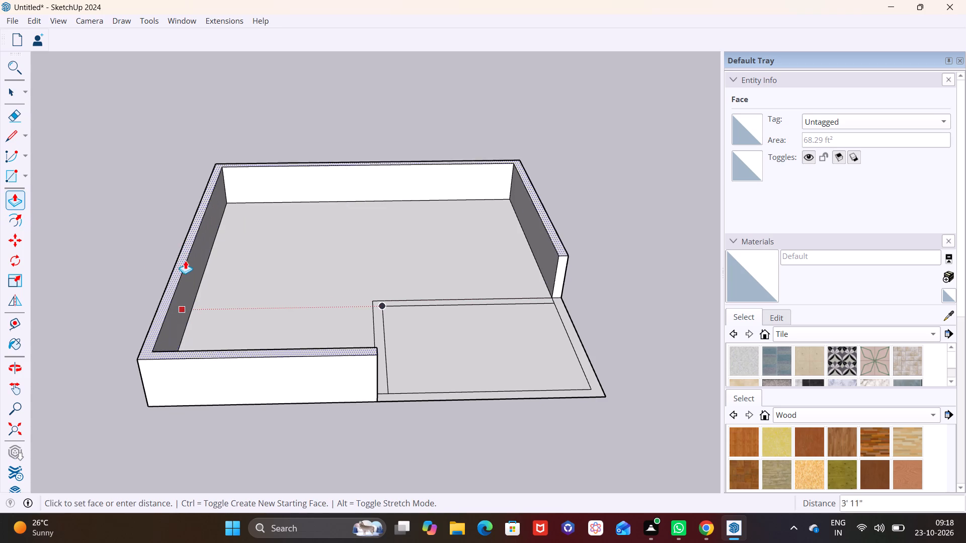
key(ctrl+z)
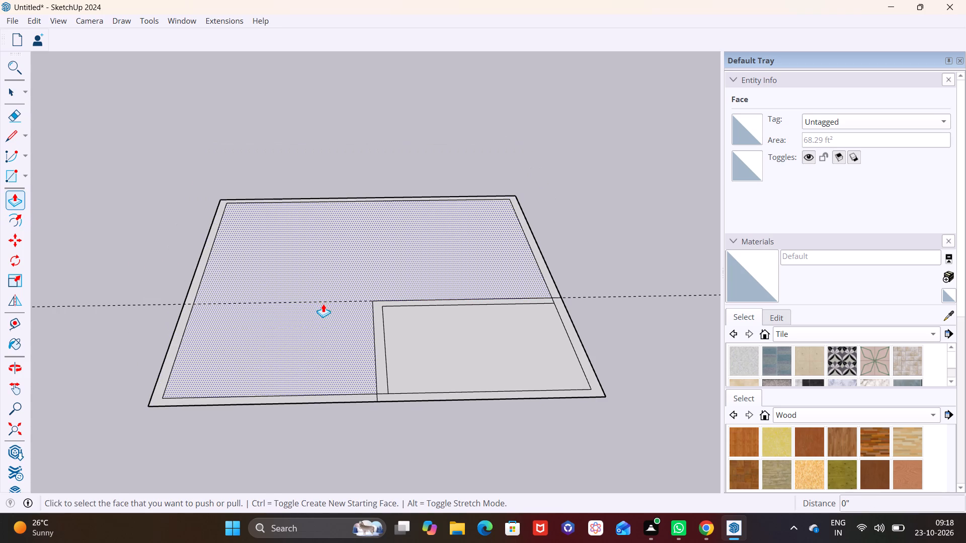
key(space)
Extend the corner room's two inner partition lines across the border to the building's front and right outer edges.
scroll(383, 390, up, 6)
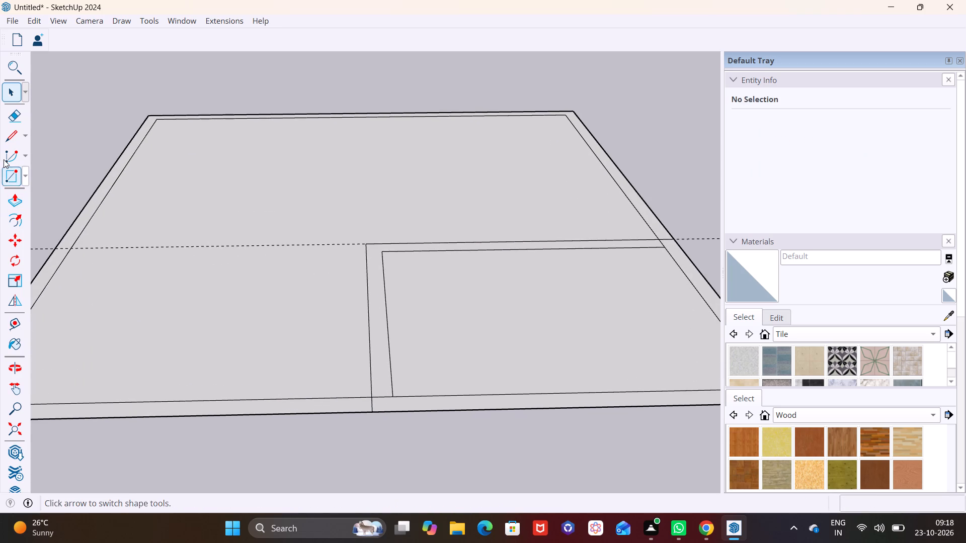
click(14, 140)
click(397, 395)
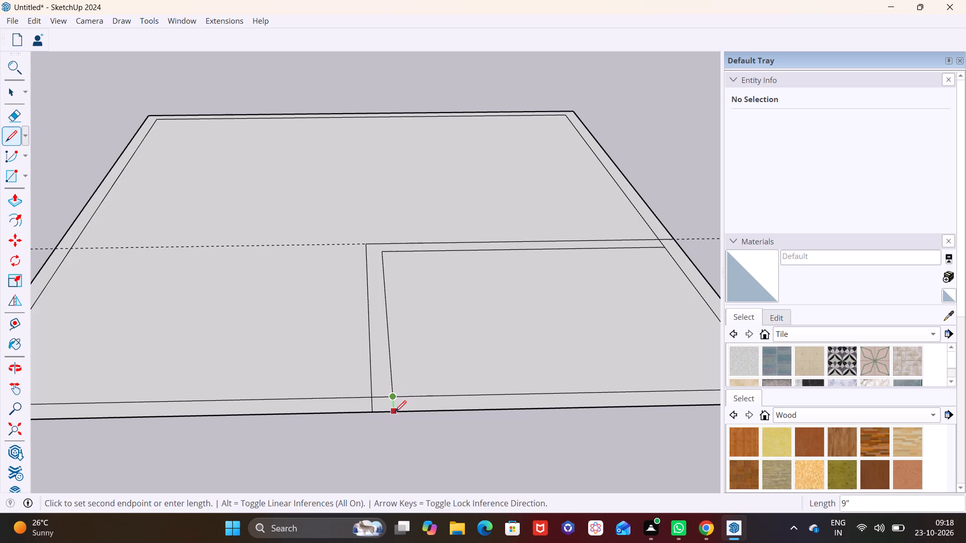
click(395, 412)
click(667, 247)
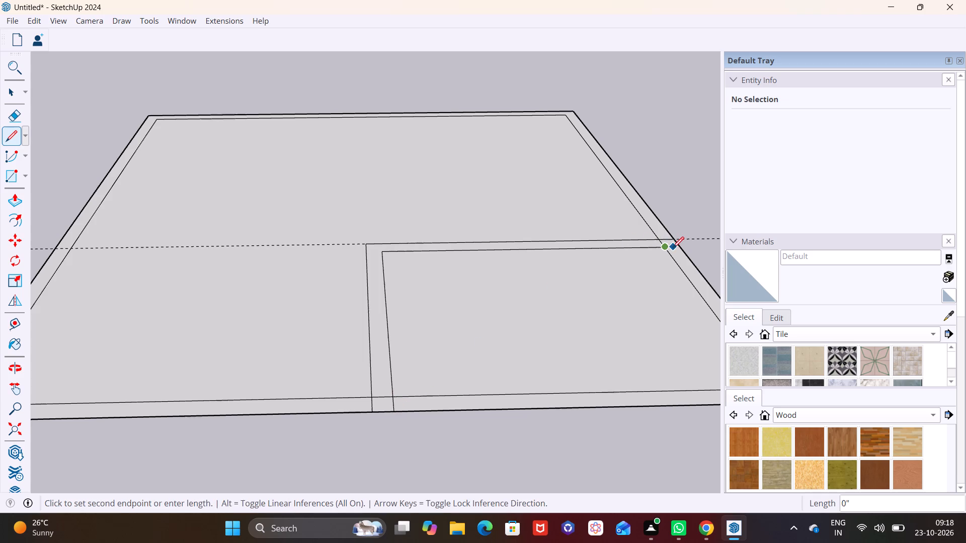
click(679, 246)
key(ctrl+z)
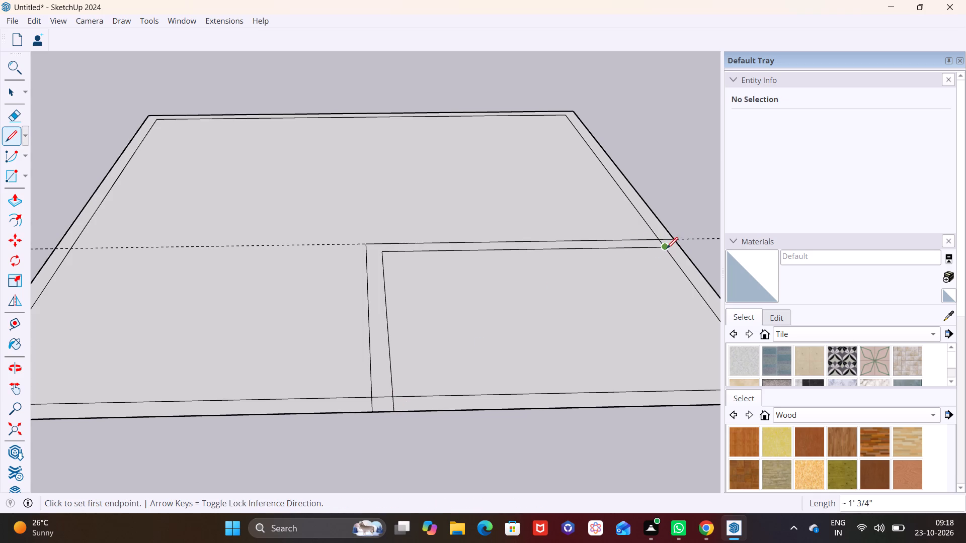
click(666, 248)
click(680, 248)
key(space)
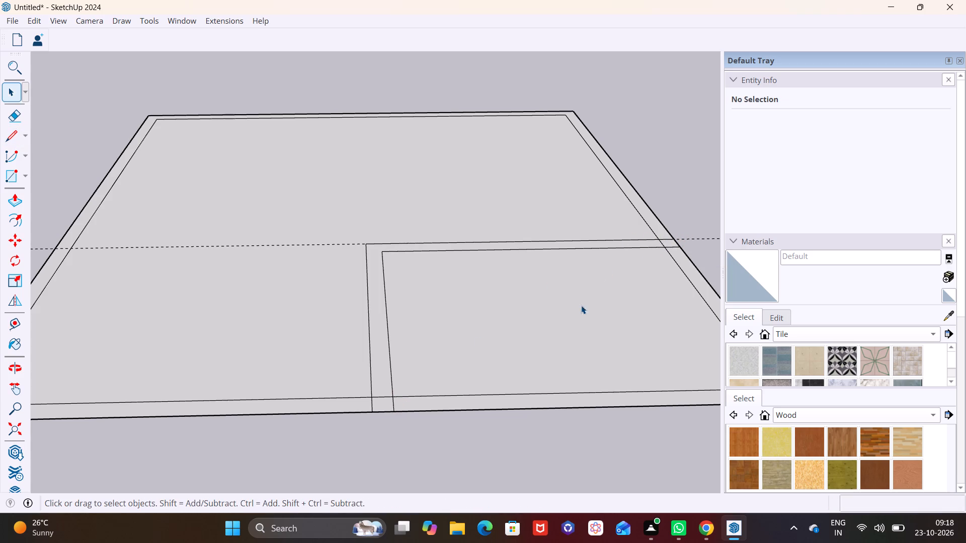
Erase the remaining red-axis guide across the floor plan.
scroll(576, 315, down, 2)
shift+middle_drag(576, 316, 406, 311)
click(14, 115)
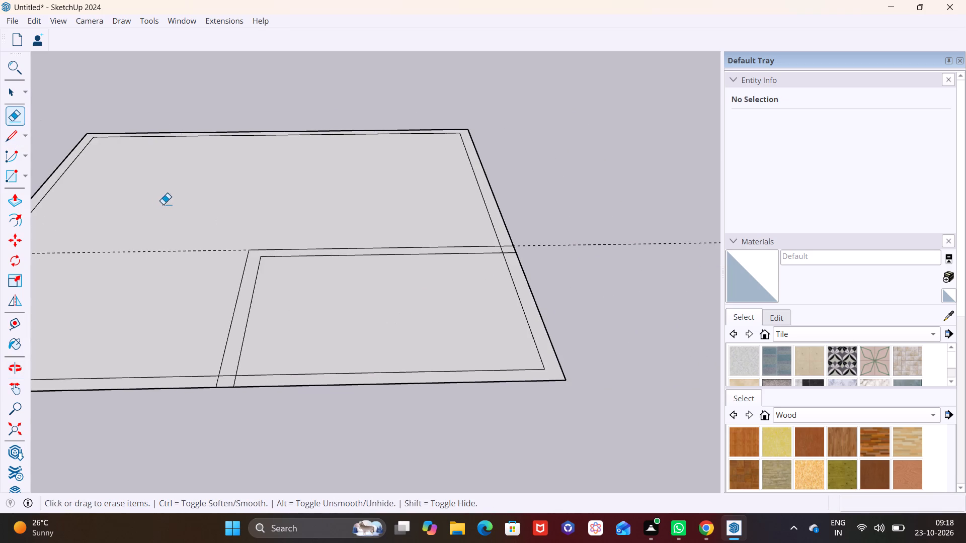
drag(163, 204, 175, 290)
Erase the outer partition line's border extensions and the inner-border segments closing off the 9" partition at both junctions.
scroll(230, 378, up, 2)
click(227, 373)
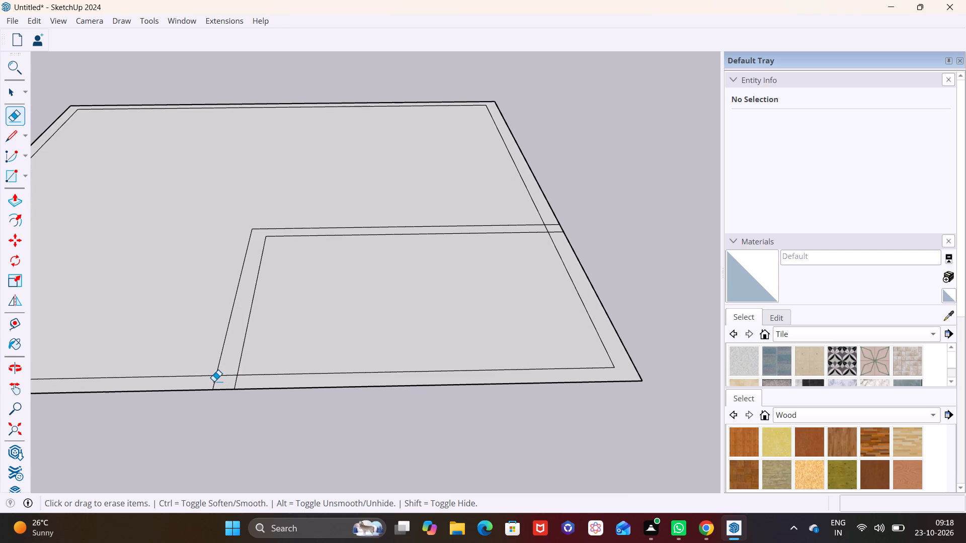
click(213, 381)
click(229, 374)
click(549, 224)
click(544, 227)
Push/Pull the outer wall border and connected corner-room partition face up 10'.
scroll(399, 290, down, 8)
key(space)
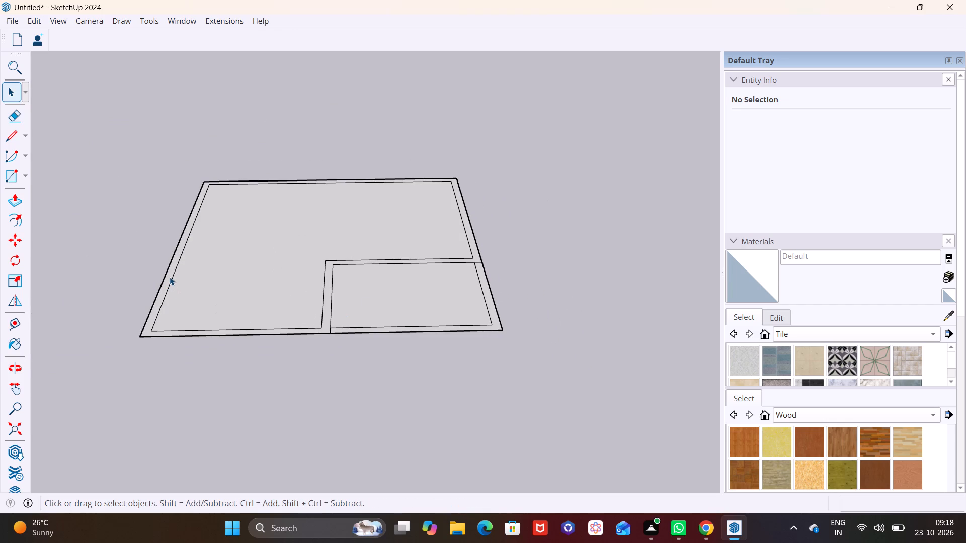
click(170, 277)
click(13, 197)
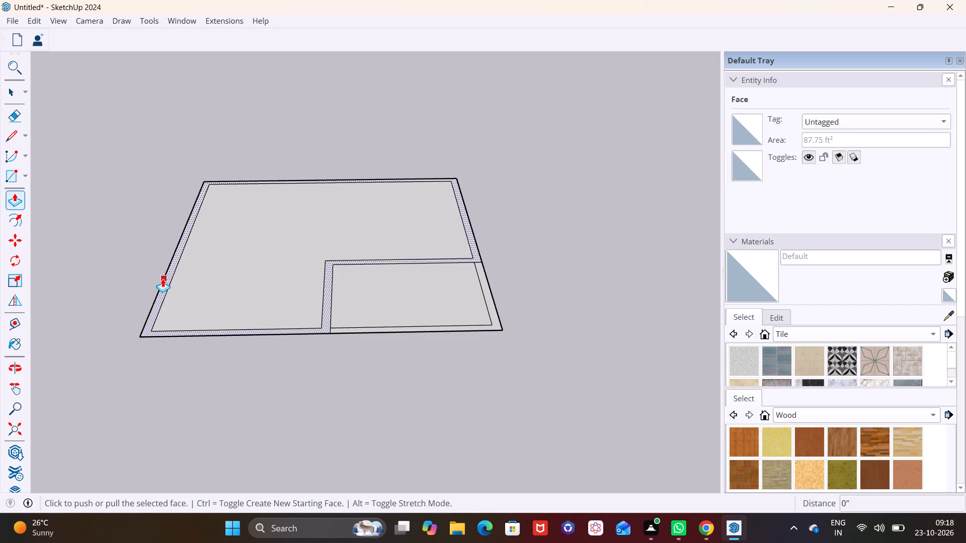
click(163, 279)
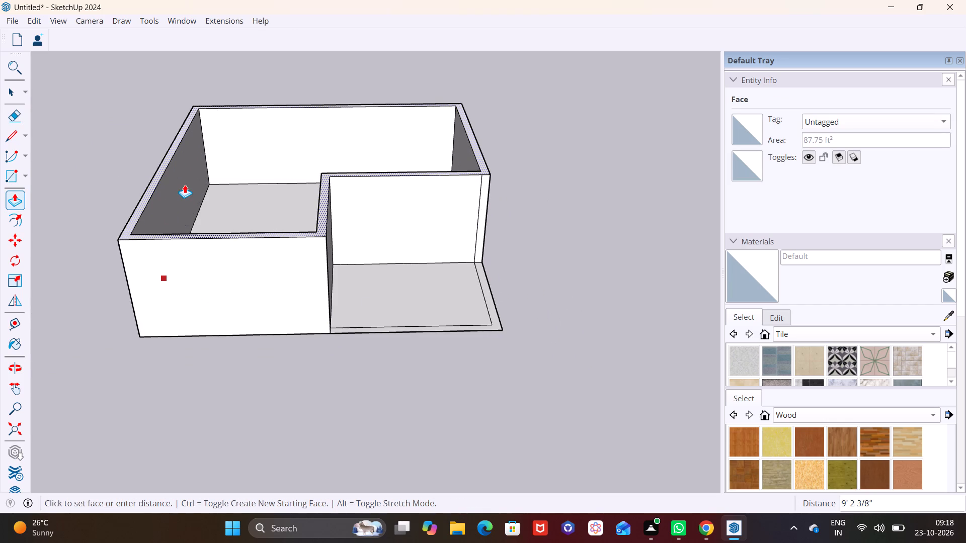
text(10')
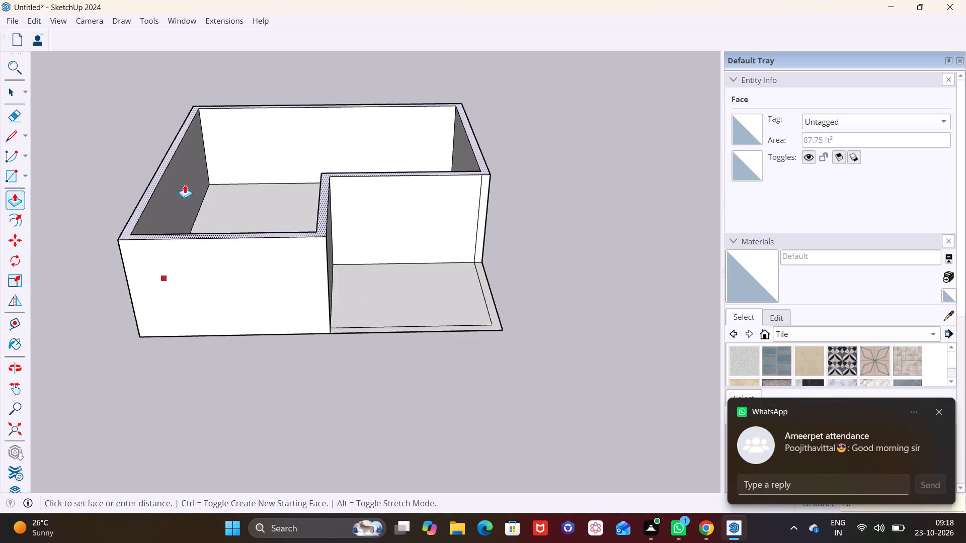
key(Return)
scroll(221, 196, down, 1)
key(space)
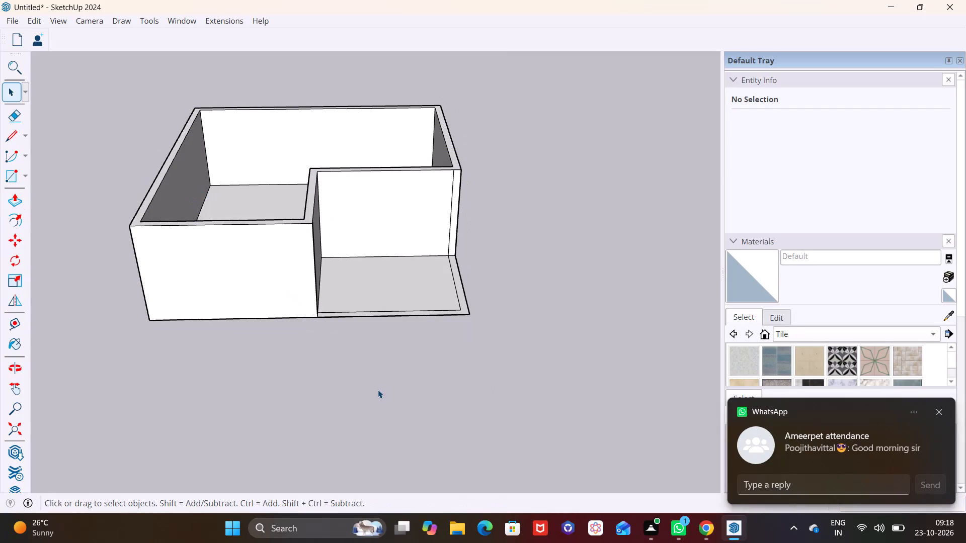
click(374, 353)
Examine the raised walls from above and the floor's underside from several angles.
scroll(370, 335, down, 3)
middle_drag(375, 308, 369, 415)
scroll(405, 227, up, 2)
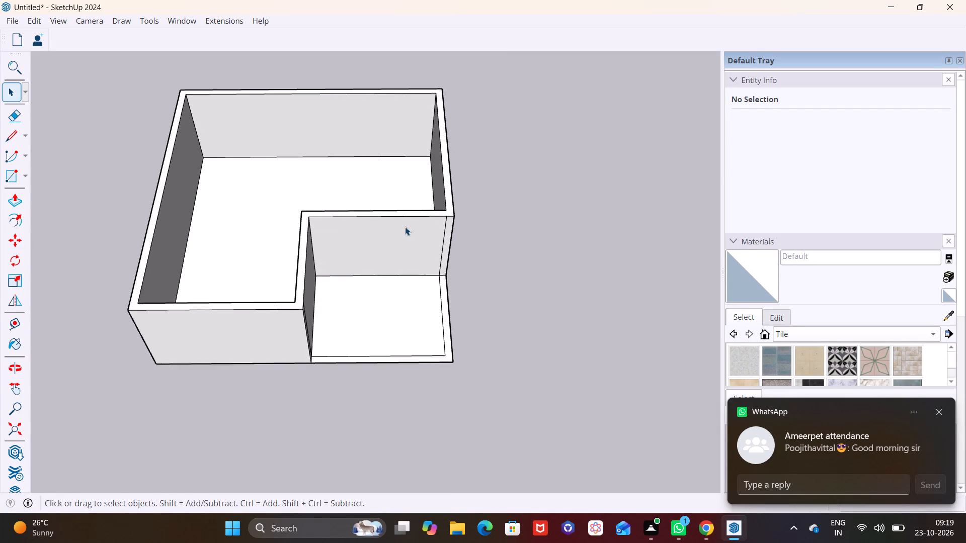
scroll(405, 227, up, 4)
middle_drag(343, 294, 186, 242)
scroll(218, 252, down, 2)
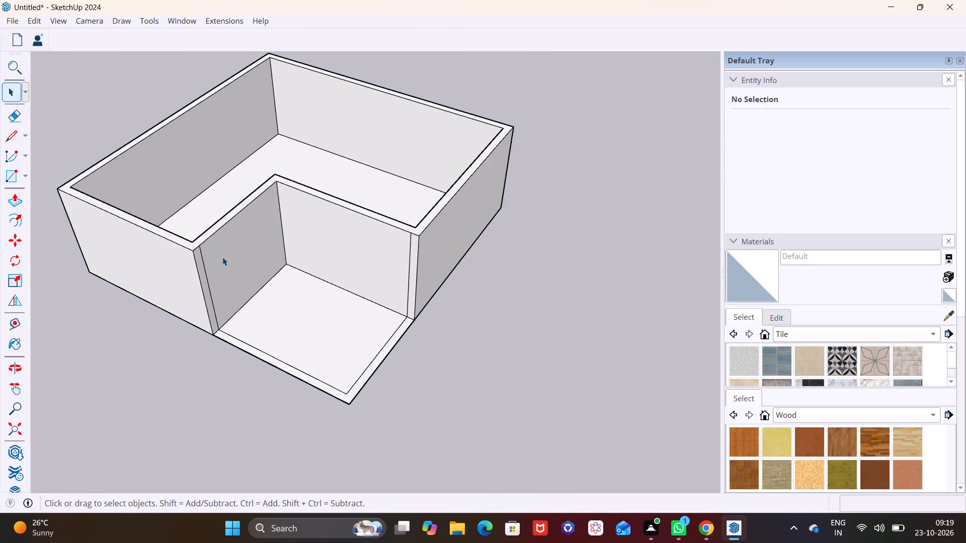
scroll(222, 257, down, 3)
middle_drag(248, 299, 362, 196)
middle_drag(276, 319, 357, 369)
scroll(340, 312, down, 4)
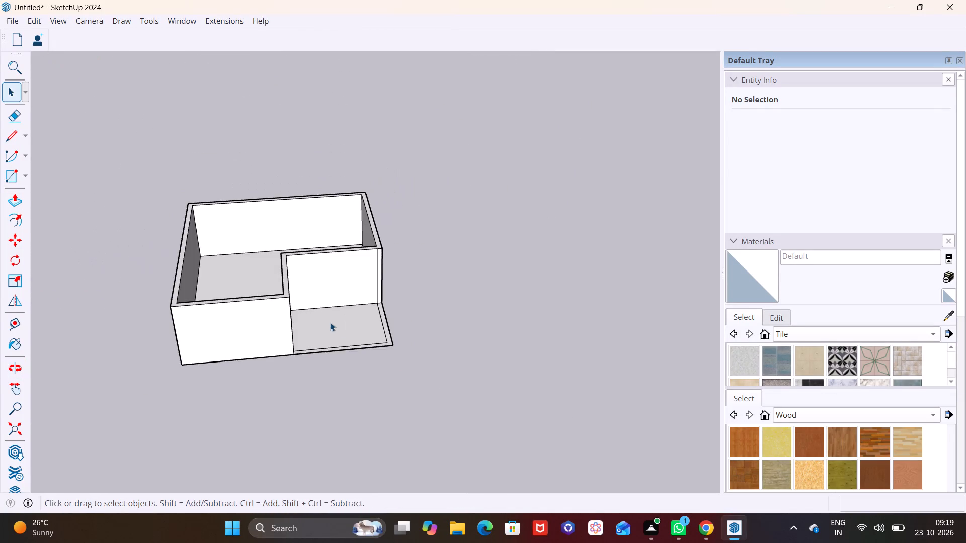
scroll(330, 322, down, 3)
shift+middle_drag(323, 359, 290, 244)
scroll(291, 254, up, 1)
shift+middle_drag(302, 264, 375, 396)
middle_drag(375, 403, 349, 220)
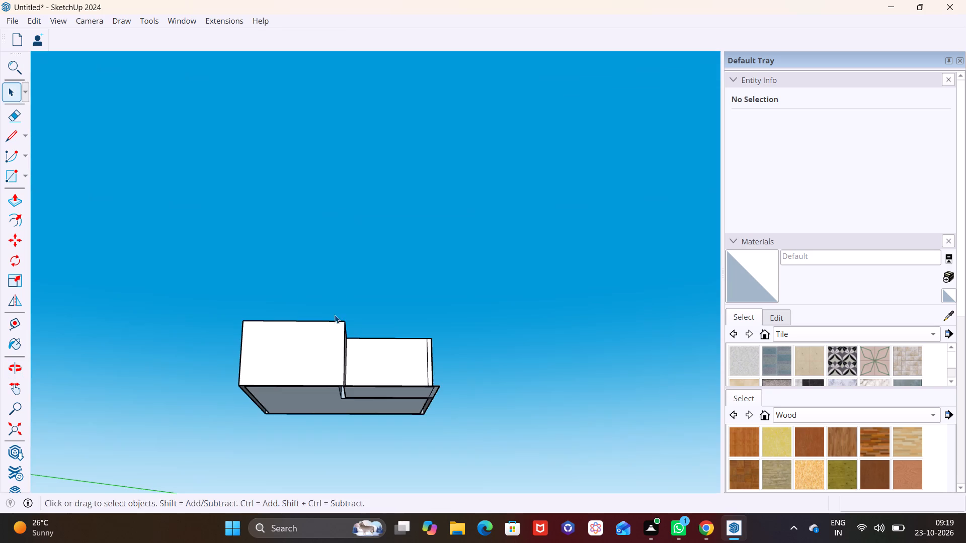
shift+middle_drag(337, 399, 342, 286)
middle_drag(358, 304, 352, 215)
scroll(352, 215, up, 6)
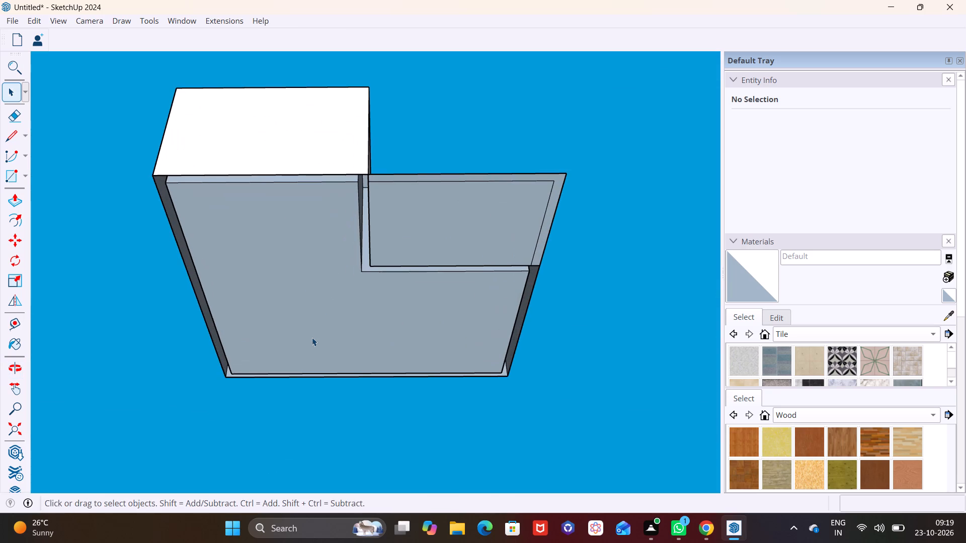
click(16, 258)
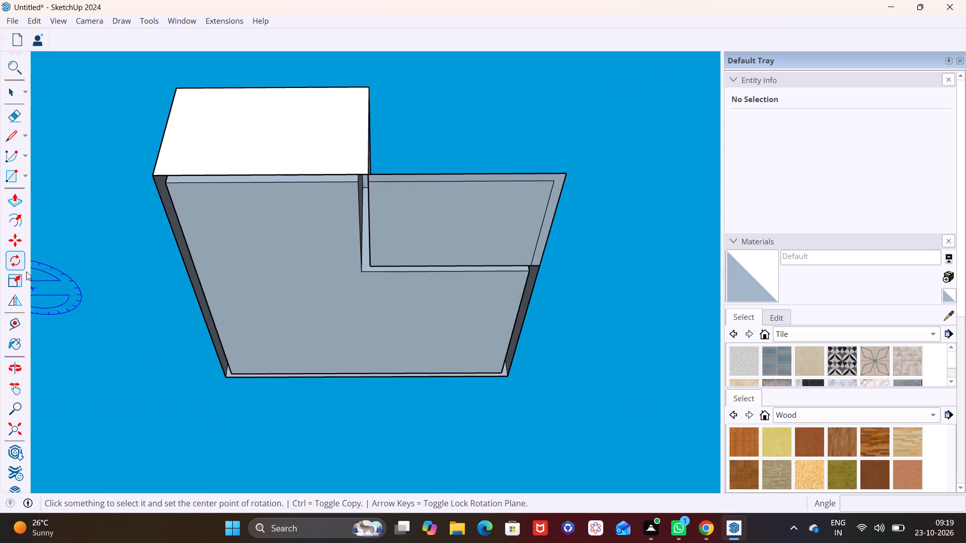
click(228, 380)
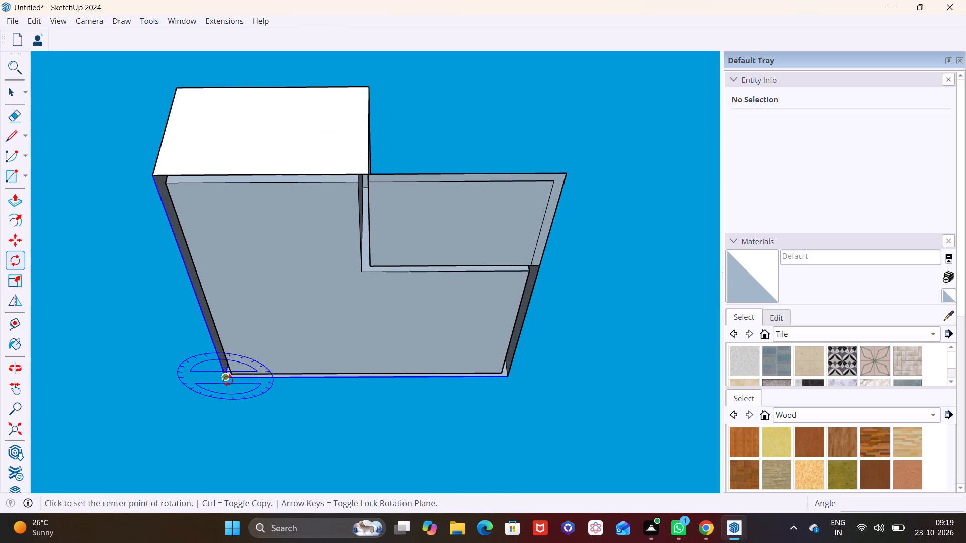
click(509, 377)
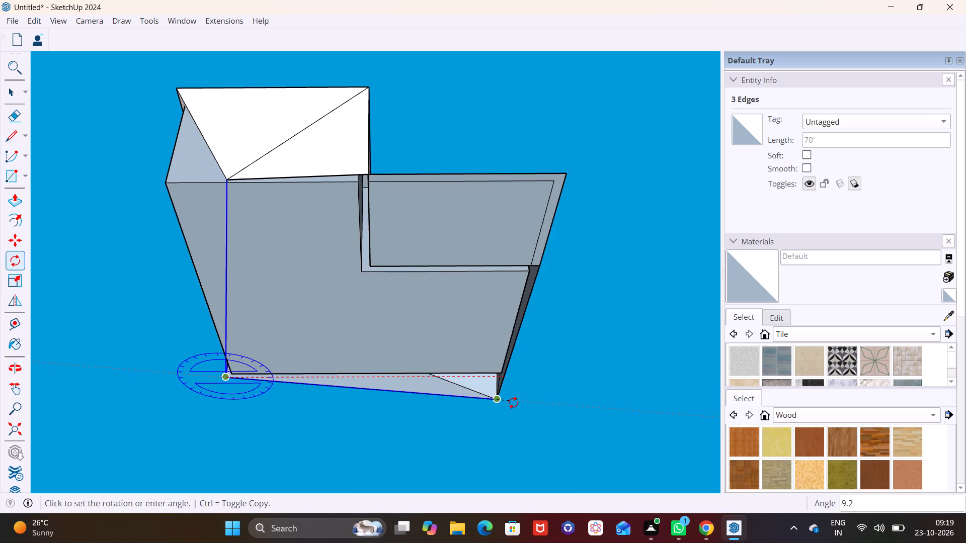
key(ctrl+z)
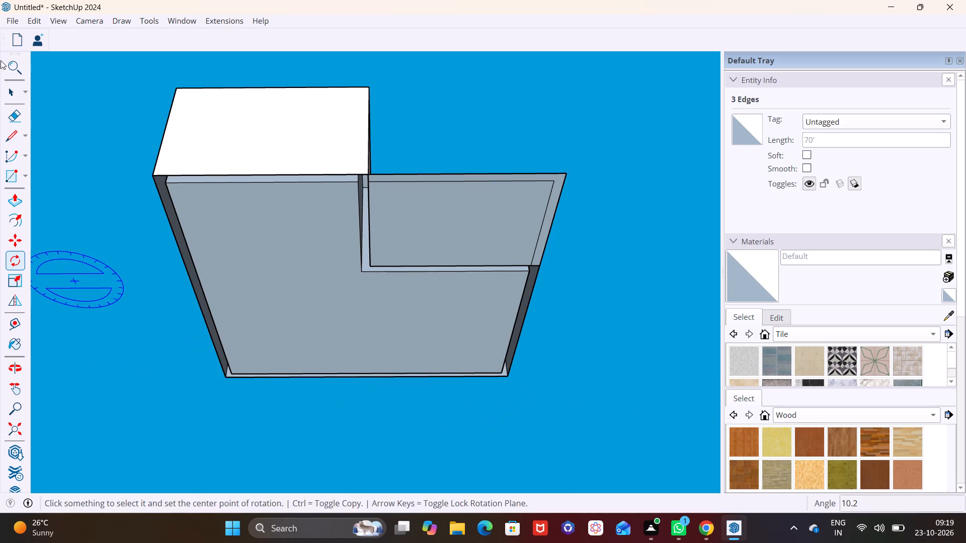
Draw a 30' by 1' vertical rotated rectangle hanging down from the building's rear bottom edge.
click(23, 172)
click(38, 213)
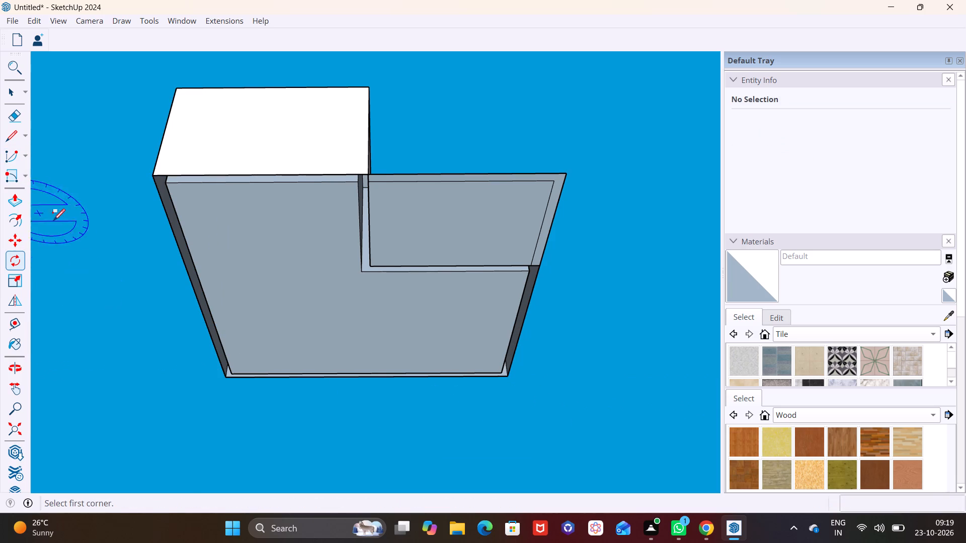
click(225, 378)
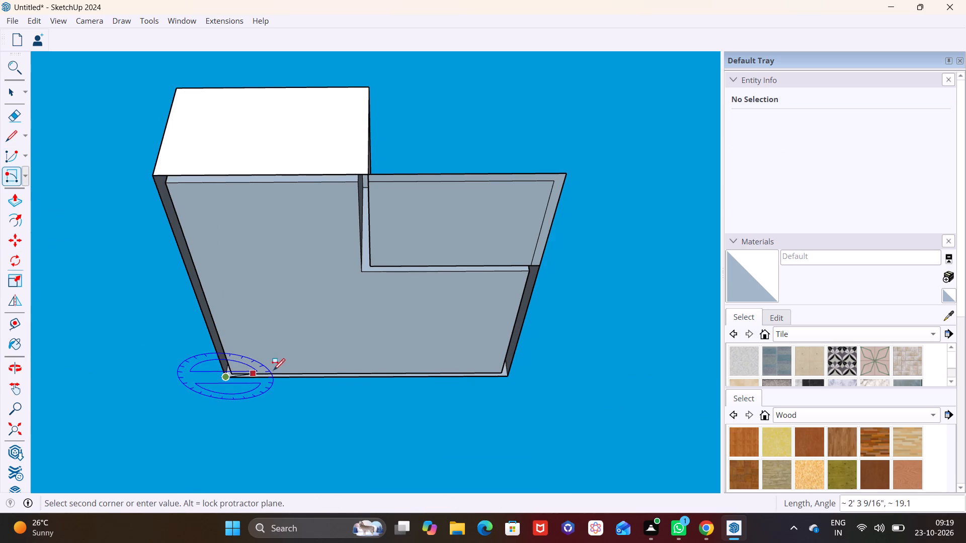
click(506, 377)
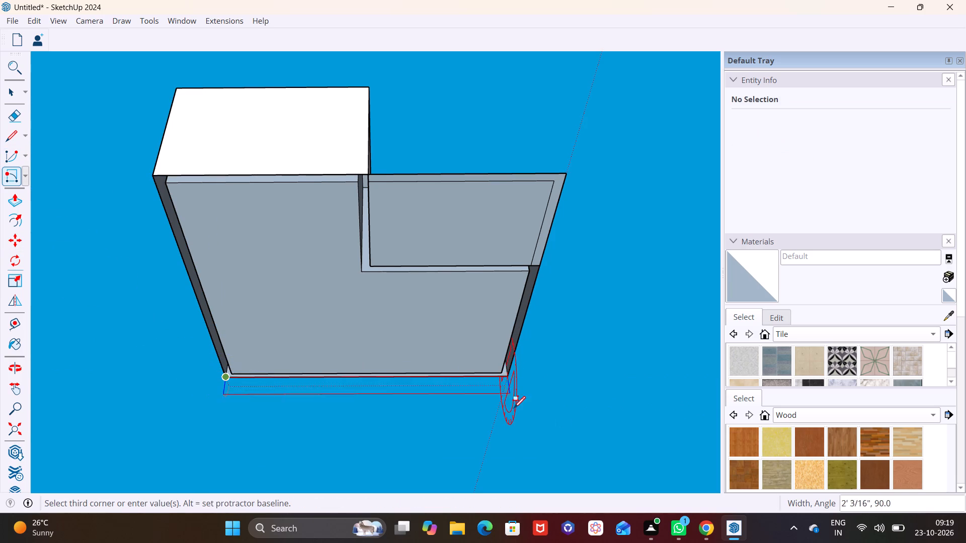
scroll(509, 411, down, 7)
middle_drag(492, 389, 740, 506)
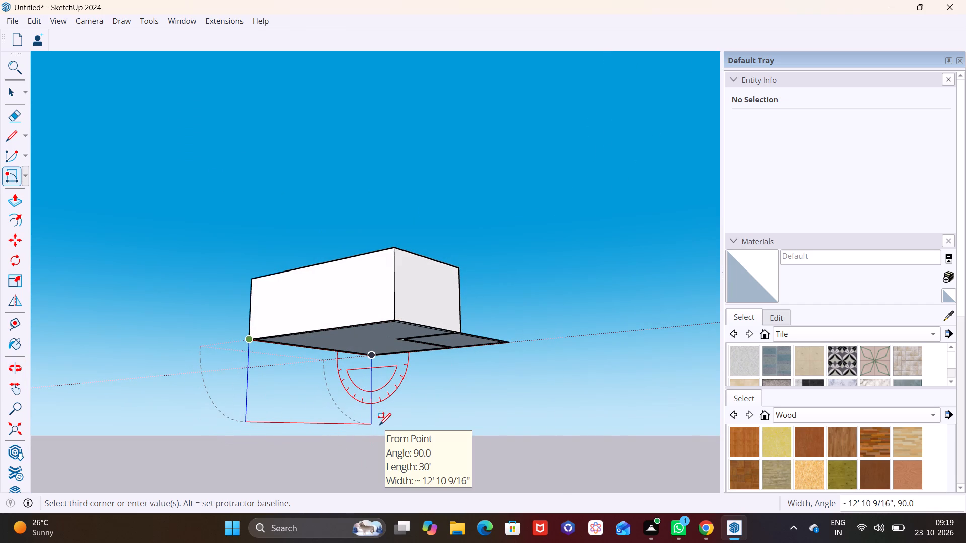
text(1')
key(Return)
key(space)
Make the 1' high rectangle below the rear edge, with its edges, into a group.
scroll(384, 314, up, 1)
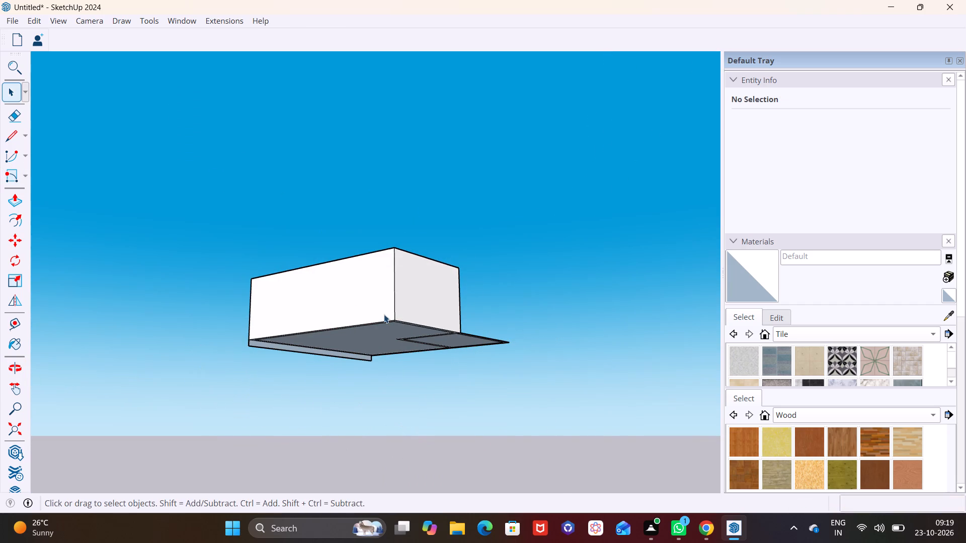
scroll(384, 314, up, 10)
double_click(233, 383)
right_click(233, 383)
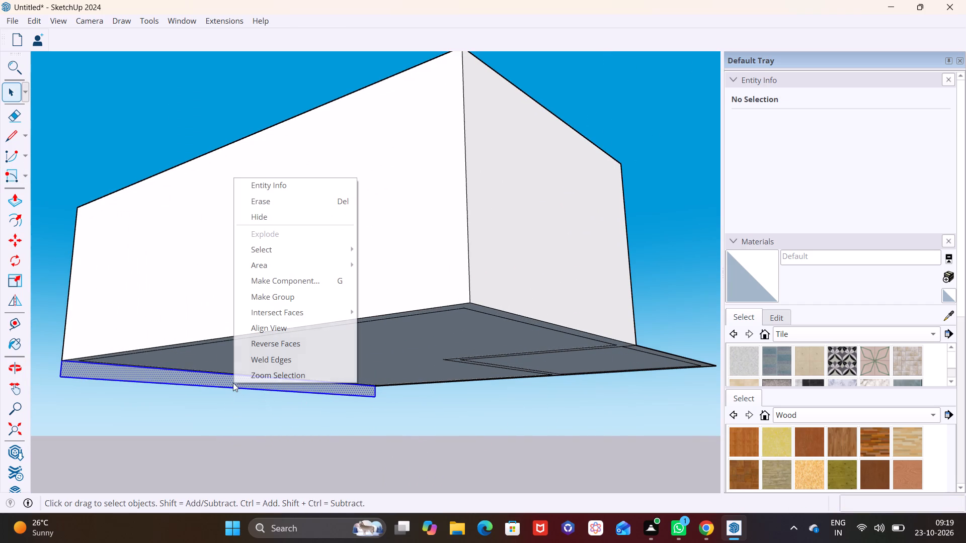
click(264, 295)
Inside the group, Push/Pull the rectangle under the floor to the front wall's inner line, forming a 1' thick base slab.
triple_click(183, 374)
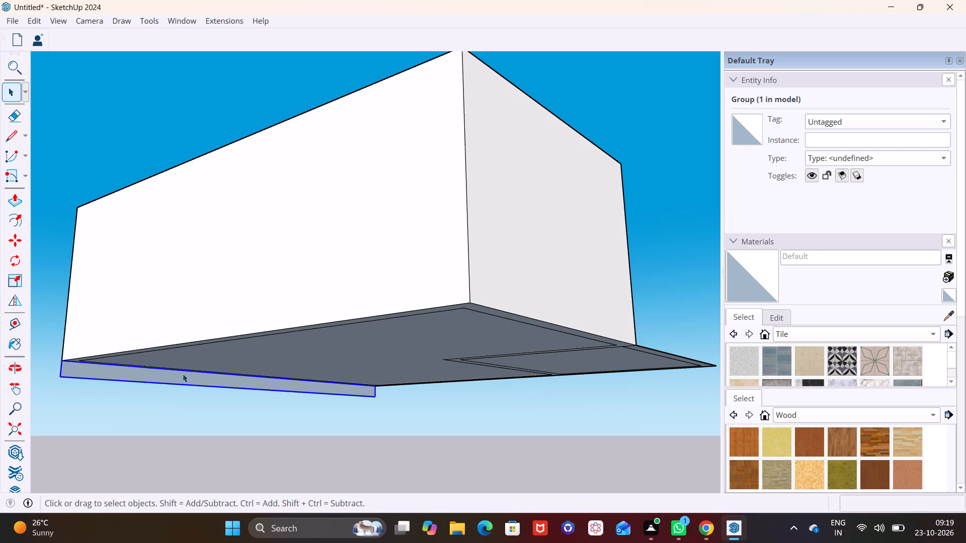
click(21, 204)
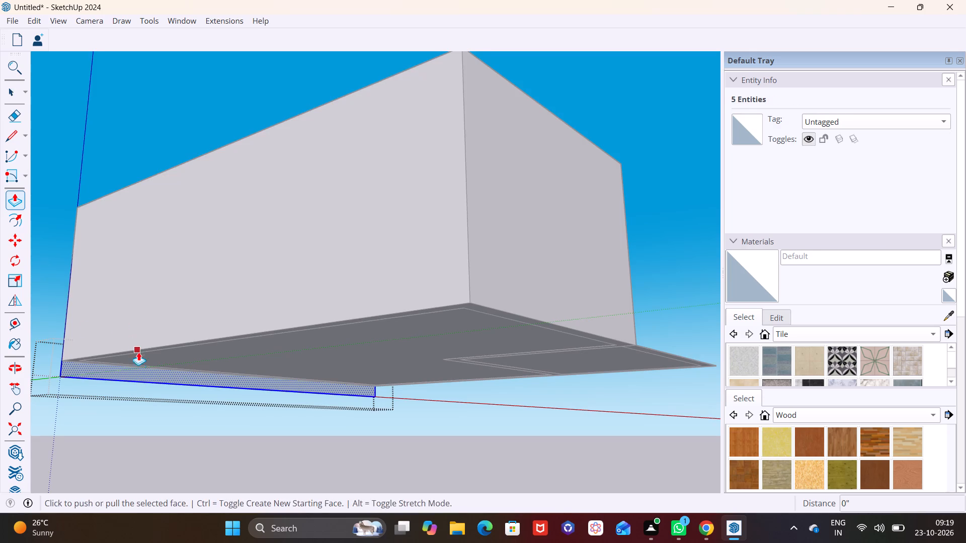
click(124, 368)
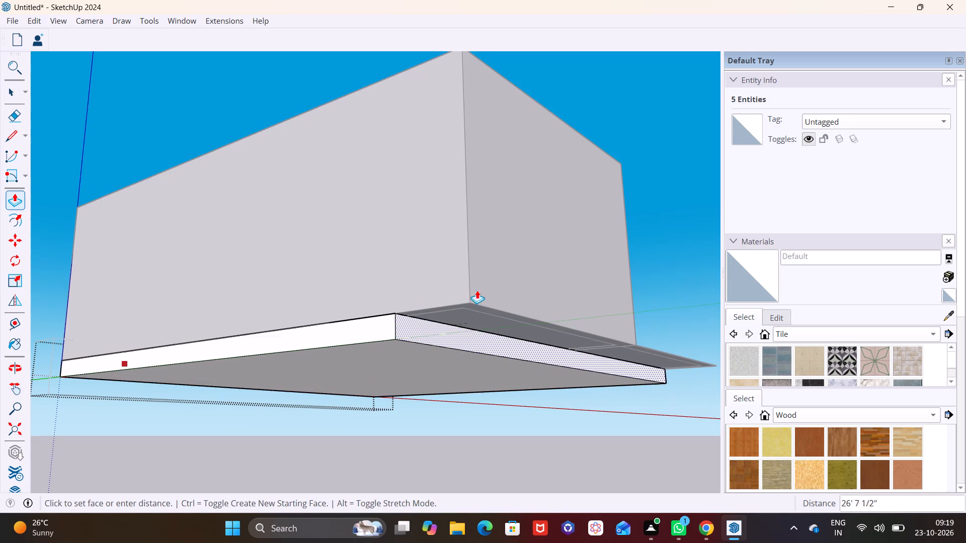
middle_drag(520, 314, 343, 412)
scroll(276, 406, down, 2)
click(318, 427)
key(space)
click(397, 480)
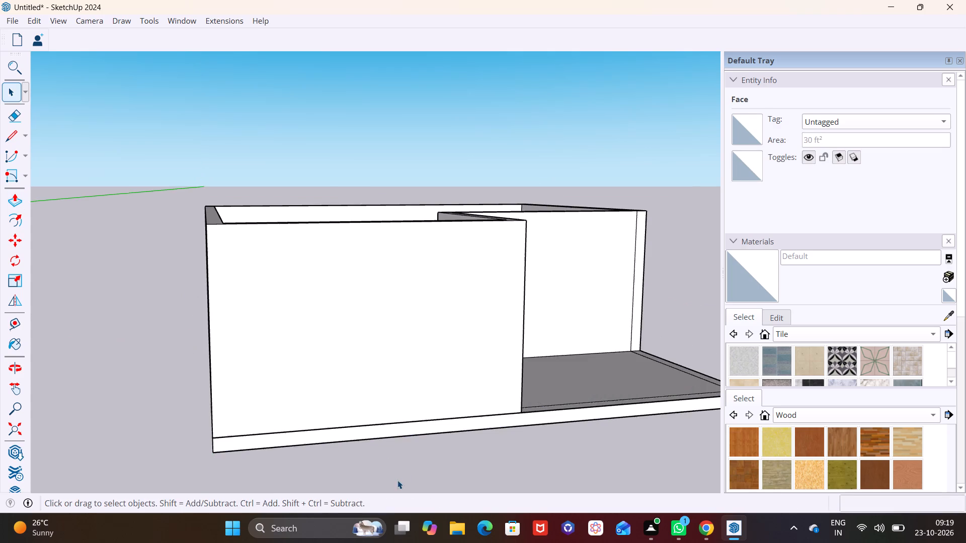
Extend the base slab's front face 9" to meet the building's outer front edge, and close the group.
middle_drag(386, 409, 423, 215)
scroll(380, 235, up, 3)
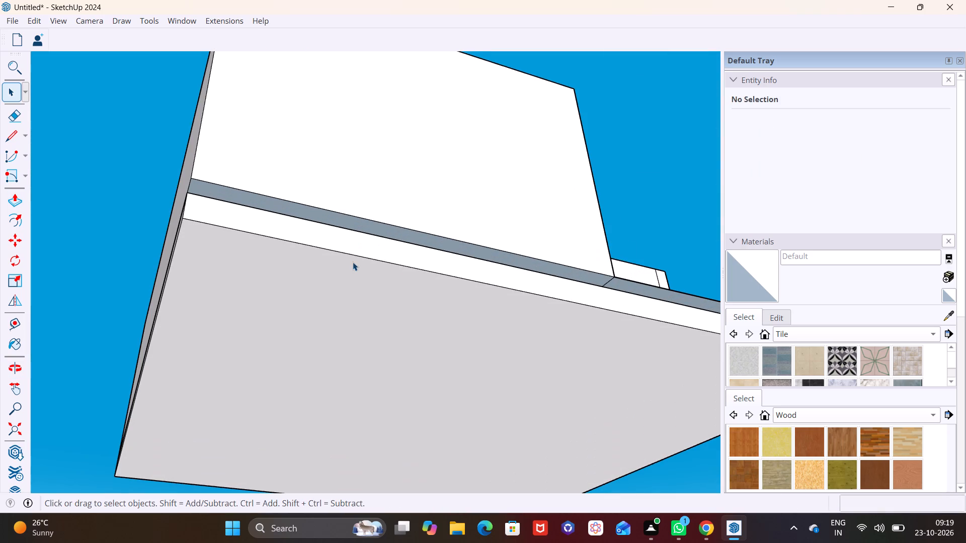
click(350, 250)
double_click(357, 246)
click(356, 241)
click(350, 249)
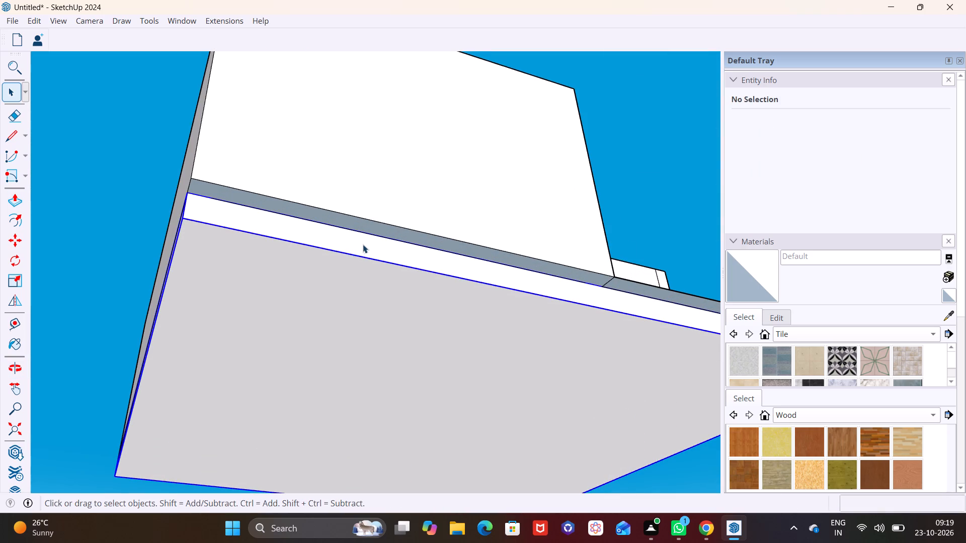
middle_drag(363, 249, 294, 329)
scroll(289, 328, up, 4)
click(283, 335)
click(283, 339)
drag(283, 342, 283, 349)
triple_click(286, 355)
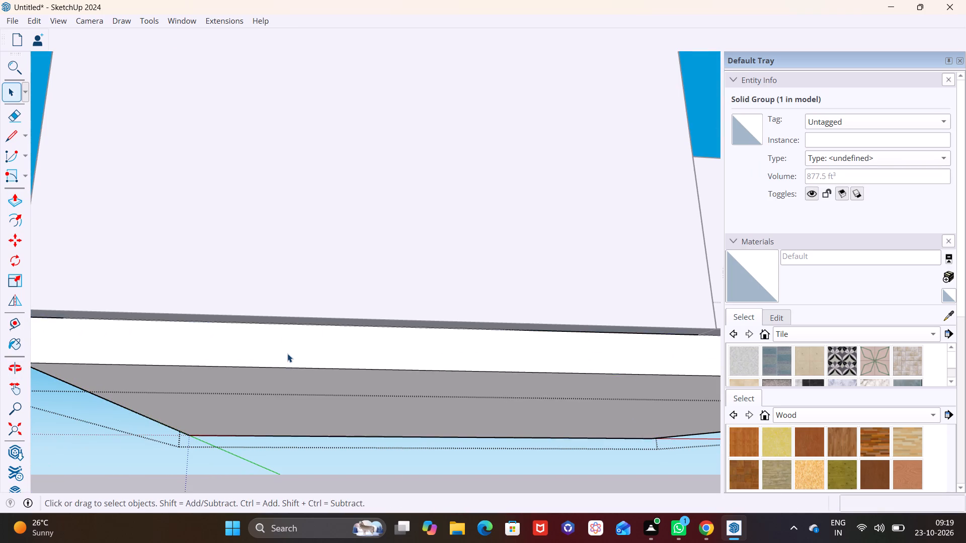
click(287, 353)
click(287, 353)
click(254, 350)
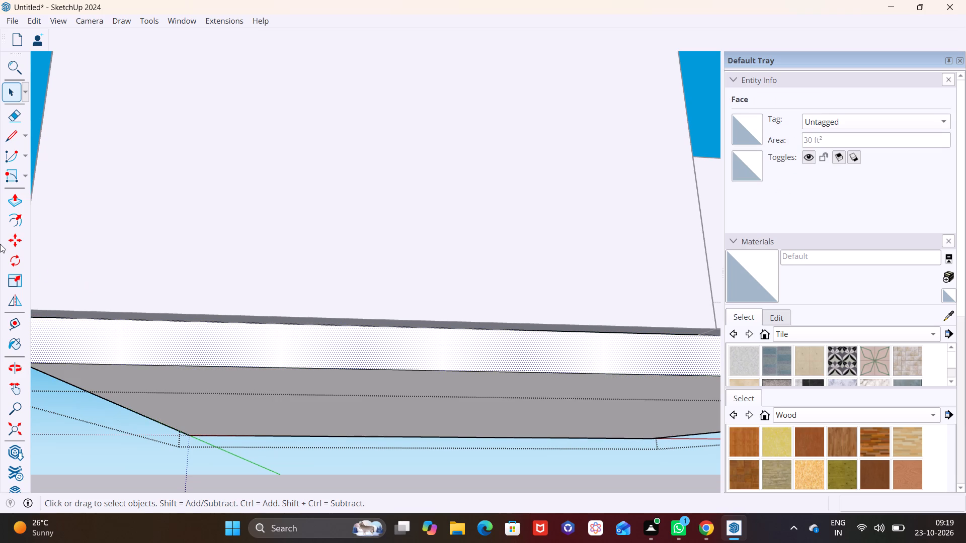
click(18, 198)
click(167, 340)
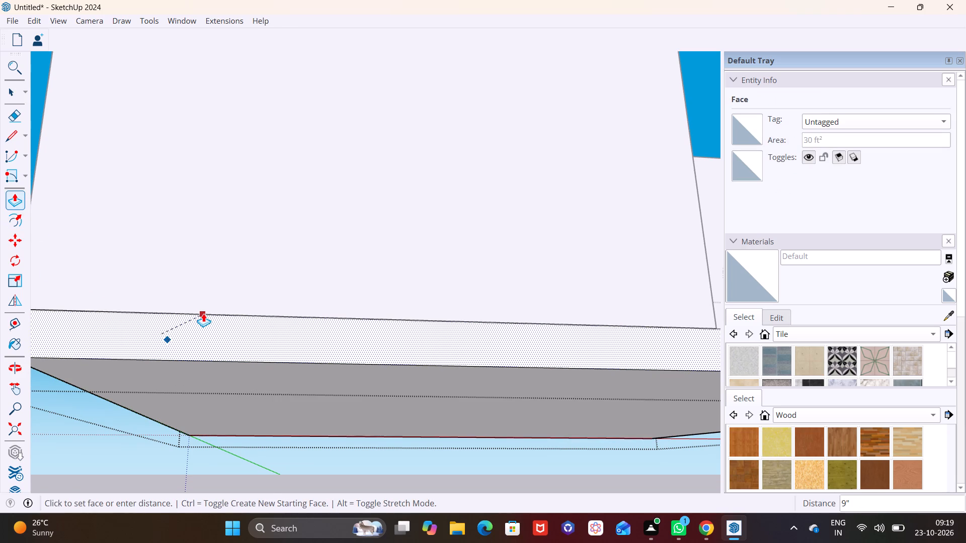
click(203, 313)
key(space)
click(243, 302)
scroll(248, 288, down, 4)
middle_drag(263, 271, 267, 436)
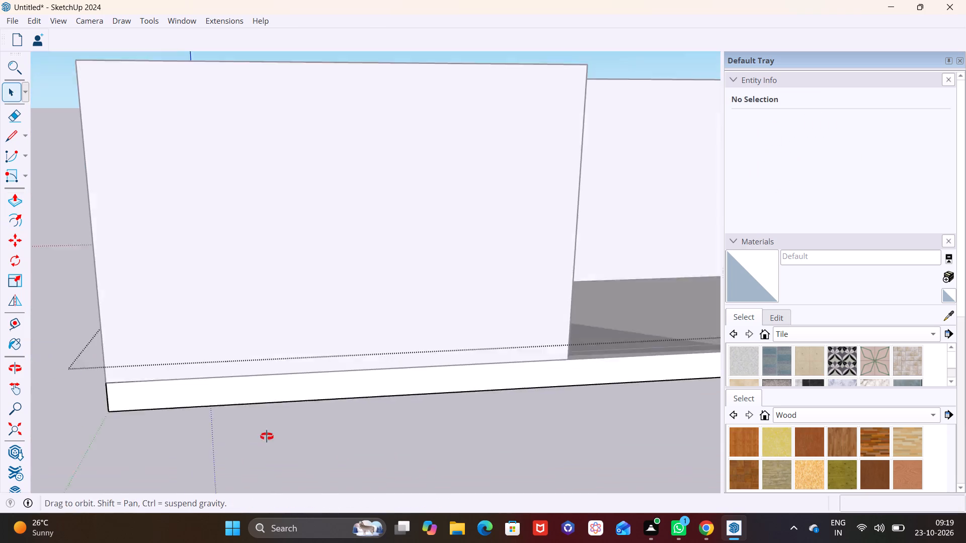
middle_drag(267, 436, 268, 438)
scroll(348, 326, down, 12)
middle_drag(370, 351, 336, 439)
key(space)
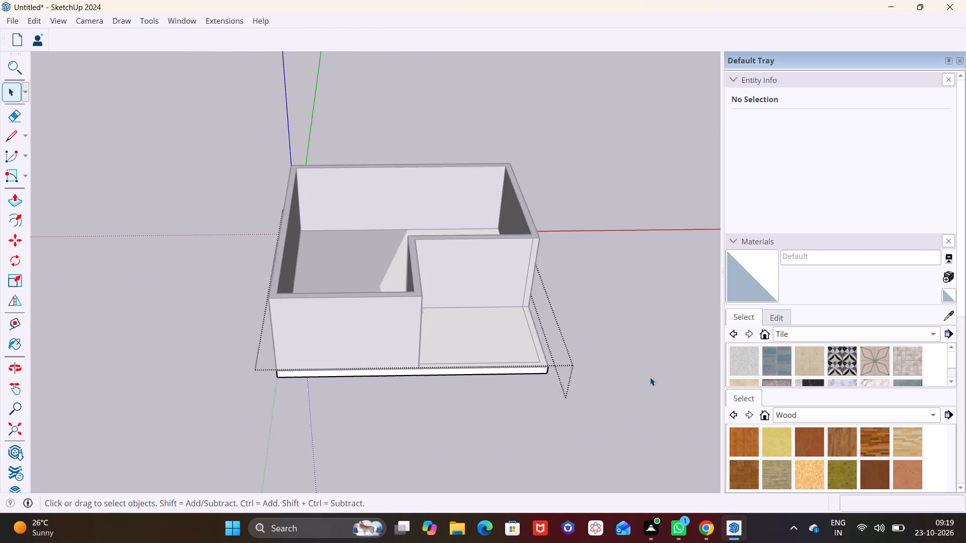
click(647, 375)
Examine the walls, corner room and base slab from several distances and angles.
scroll(546, 306, up, 4)
middle_drag(460, 345, 443, 425)
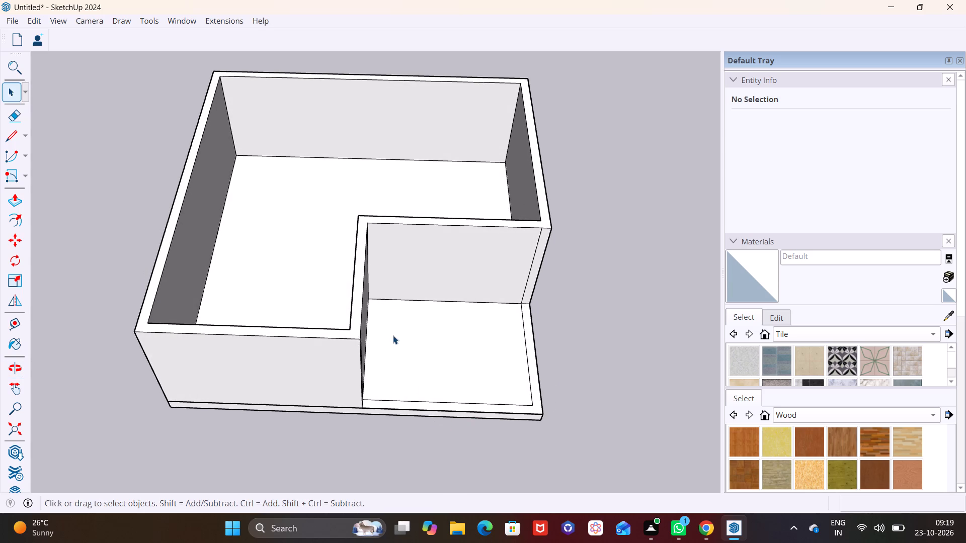
scroll(390, 332, up, 1)
scroll(390, 332, down, 5)
shift+middle_drag(409, 356, 456, 390)
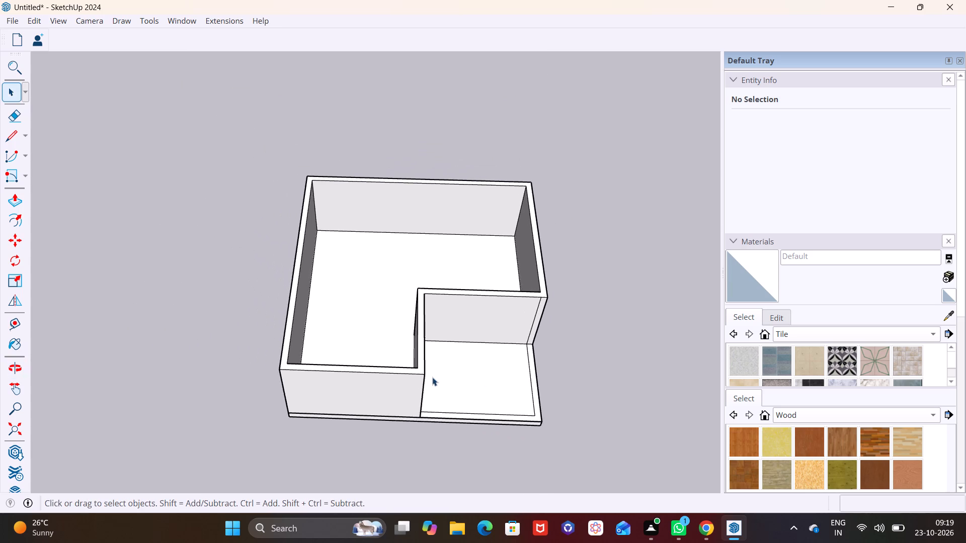
scroll(432, 377, down, 2)
middle_drag(458, 389, 546, 314)
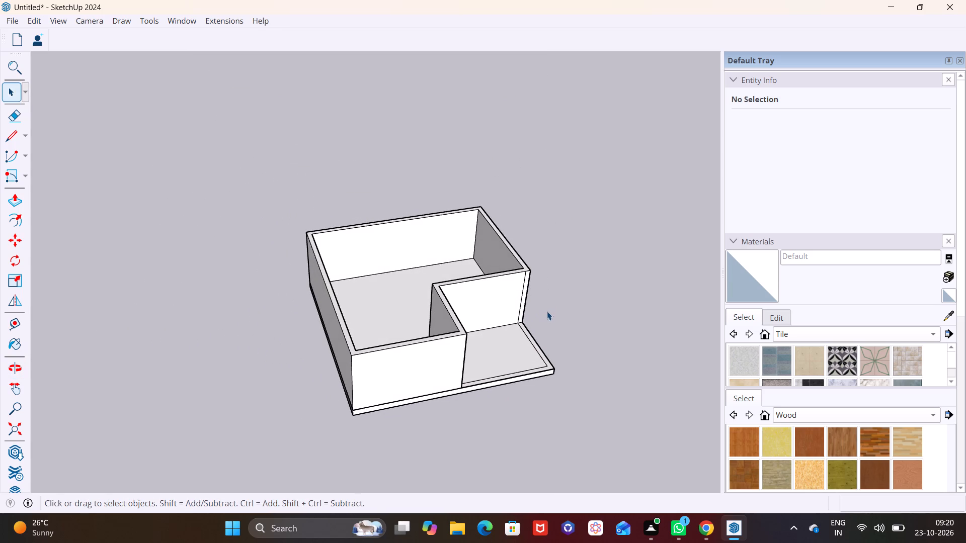
scroll(425, 378, up, 1)
middle_drag(425, 376, 400, 373)
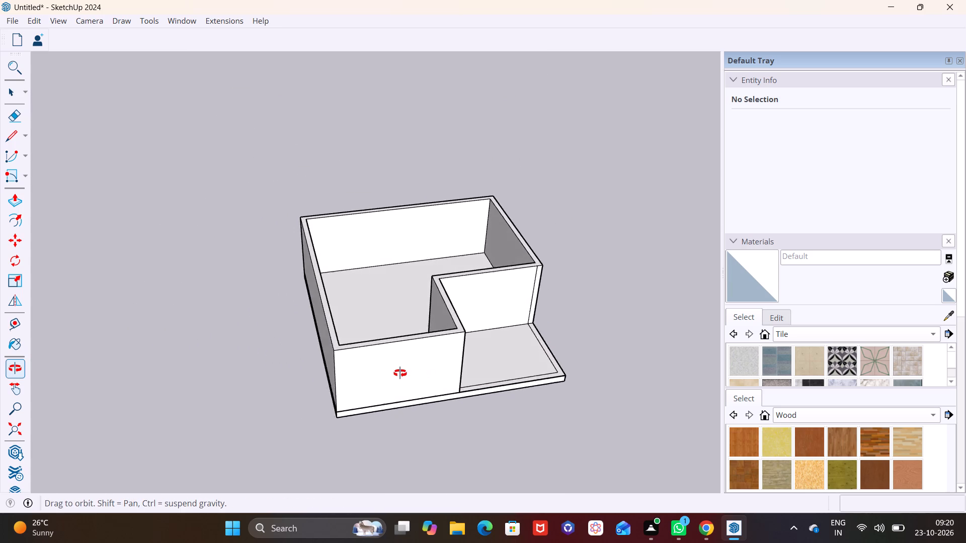
Examine the walls, corner partition and base slab from low and high angles.
middle_drag(400, 373, 387, 372)
shift+middle_drag(386, 368, 311, 395)
middle_drag(357, 414, 541, 207)
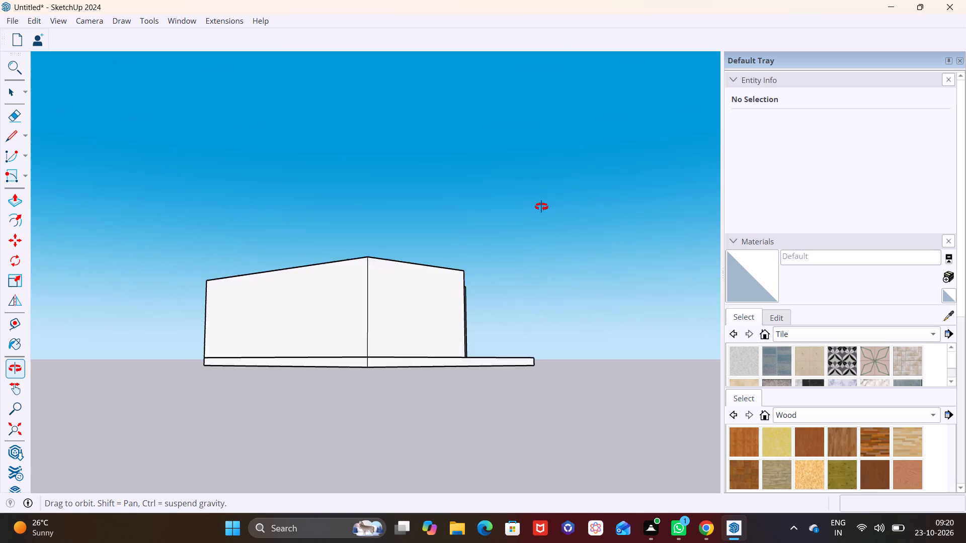
middle_drag(541, 207, 382, 395)
scroll(349, 366, down, 2)
shift+middle_drag(365, 369, 354, 316)
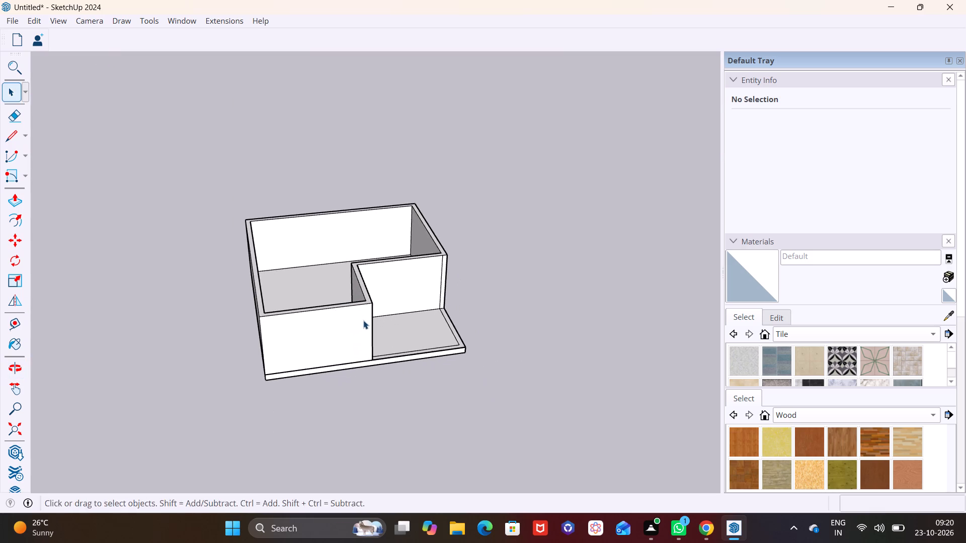
middle_drag(363, 320, 353, 385)
scroll(353, 314, up, 9)
middle_drag(363, 318, 355, 339)
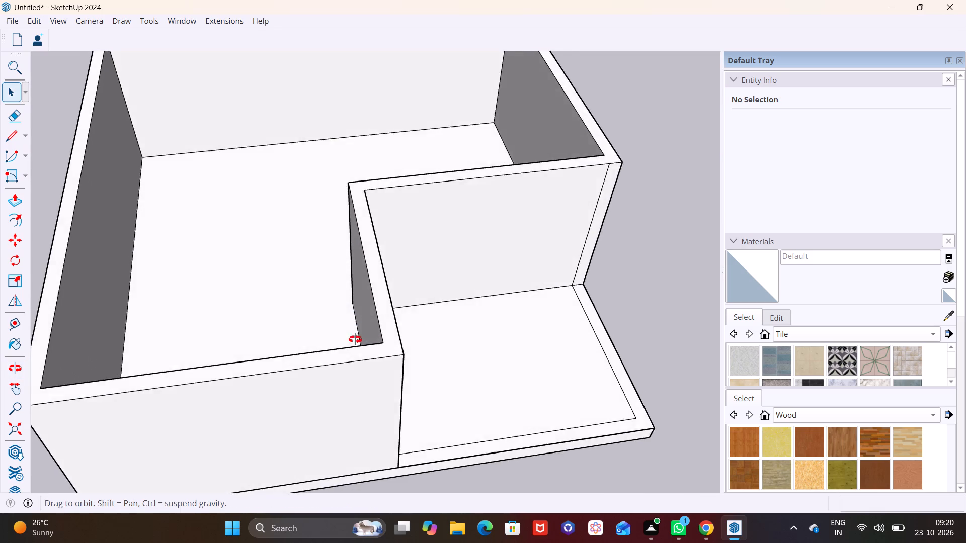
middle_drag(355, 339, 326, 365)
scroll(341, 345, down, 9)
shift+middle_drag(380, 337, 433, 342)
Copy the entire building with its base slab 11' straight up, stacking it on the original as a second storey.
drag(171, 144, 570, 433)
key(m)
scroll(514, 405, up, 7)
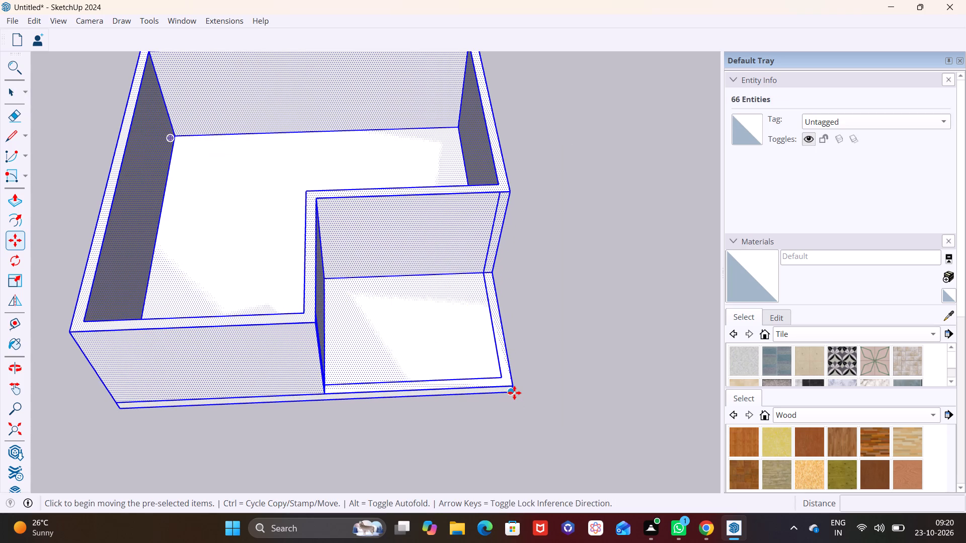
click(514, 393)
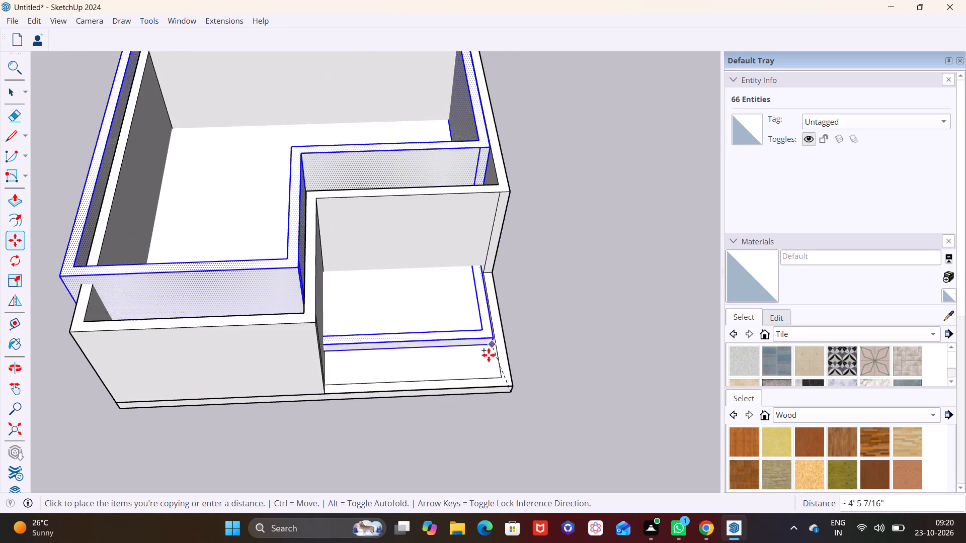
middle_drag(489, 355, 654, 225)
key(space)
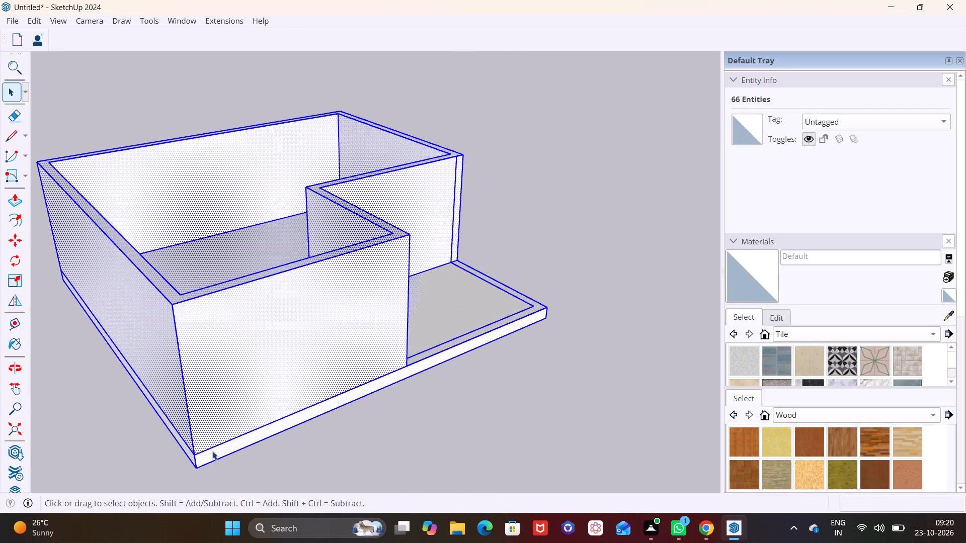
key(m)
click(195, 466)
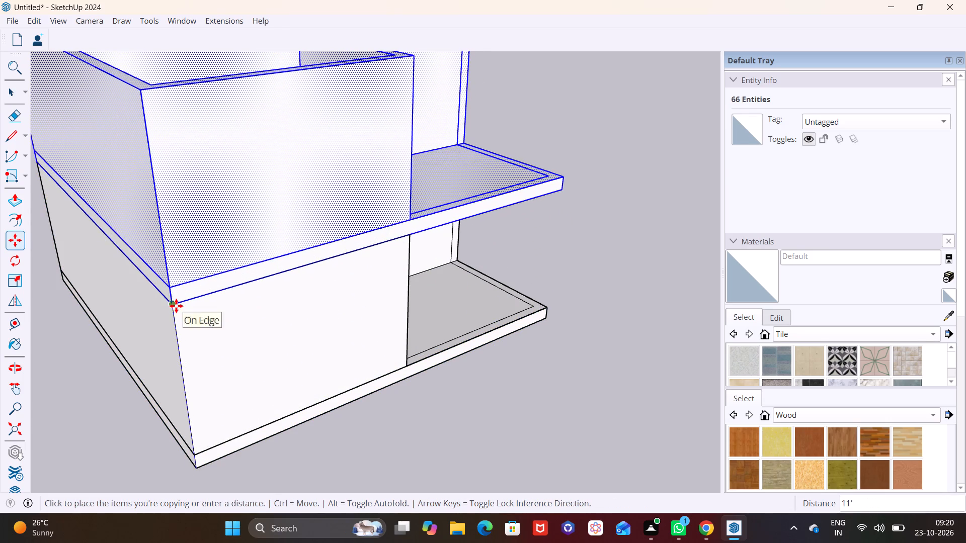
click(176, 306)
key(space)
click(400, 421)
Examine both storeys and the upper floor's interior from several distances and angles.
scroll(497, 367, down, 2)
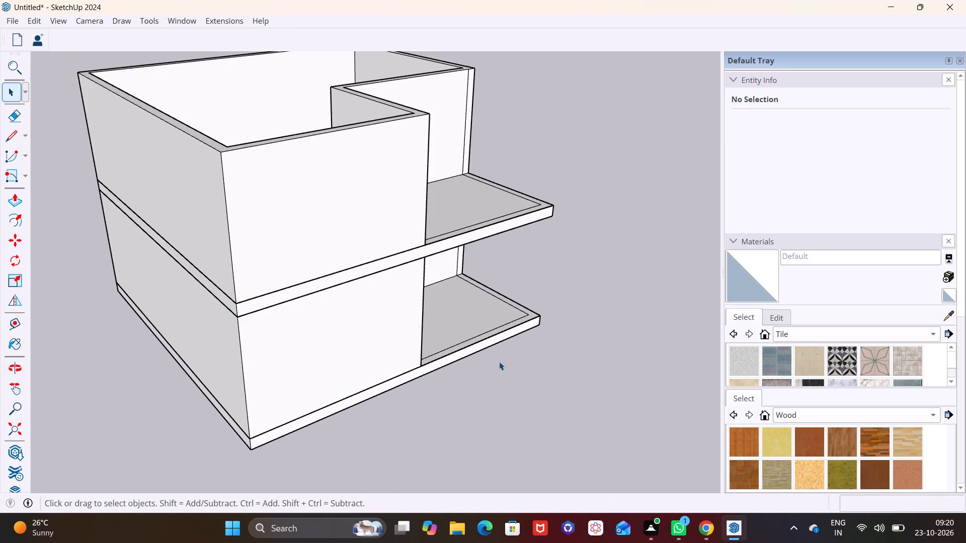
middle_drag(499, 367, 248, 422)
scroll(375, 355, down, 6)
middle_drag(384, 359, 457, 370)
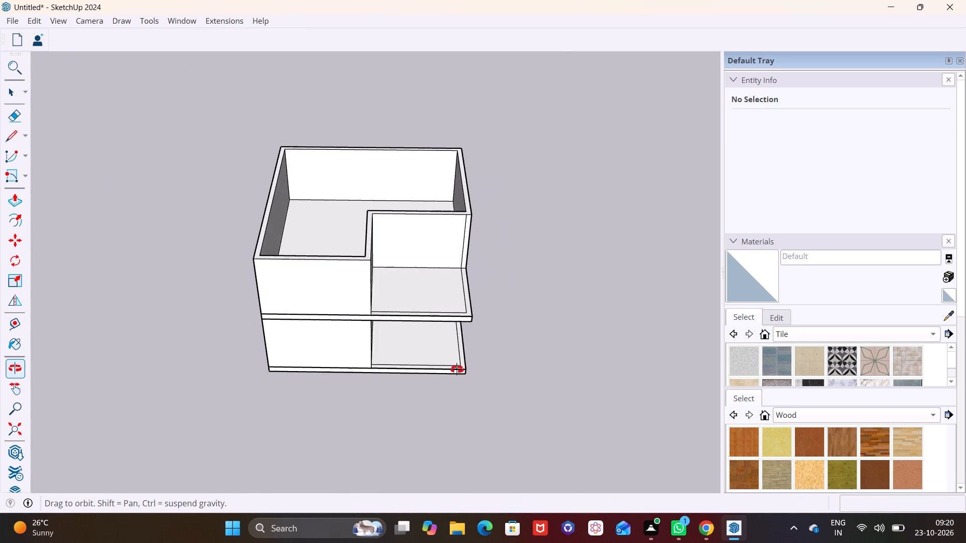
middle_drag(457, 370, 477, 362)
shift+middle_drag(371, 340, 372, 400)
scroll(351, 377, up, 5)
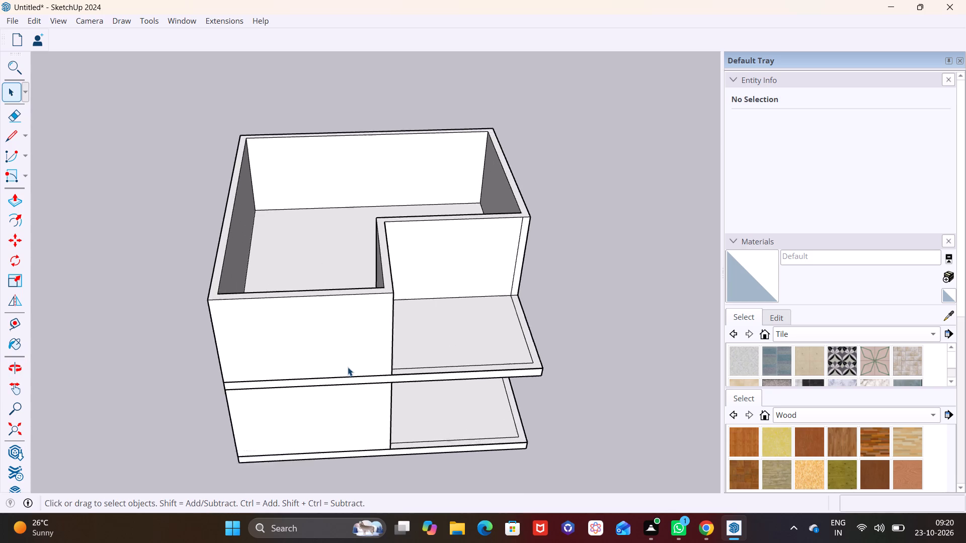
scroll(348, 367, up, 3)
middle_drag(371, 364, 391, 457)
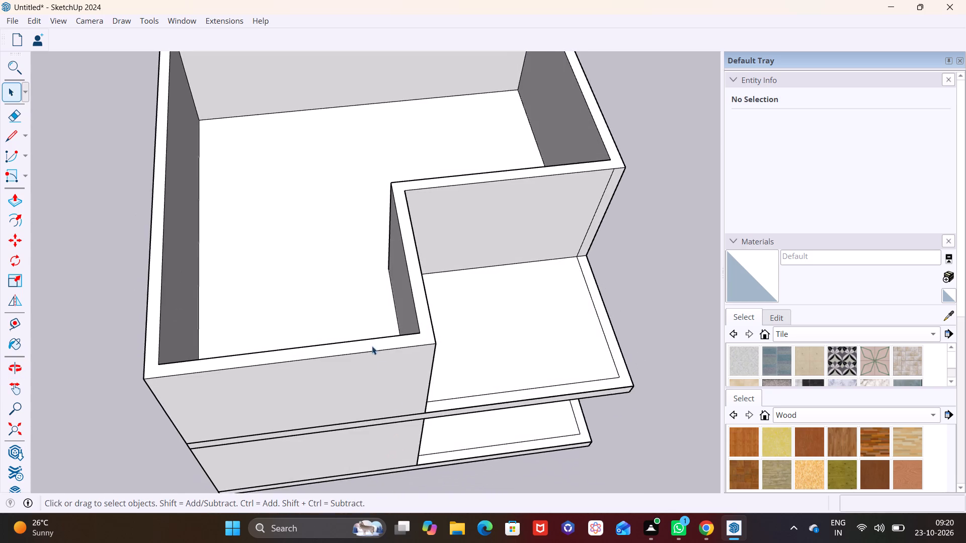
scroll(361, 331, up, 3)
shift+middle_drag(397, 318, 440, 333)
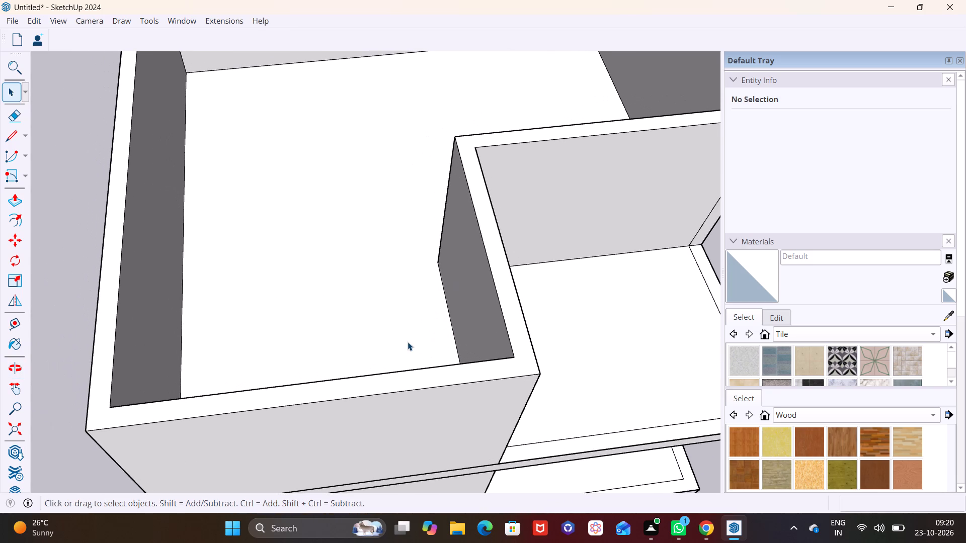
scroll(408, 342, down, 2)
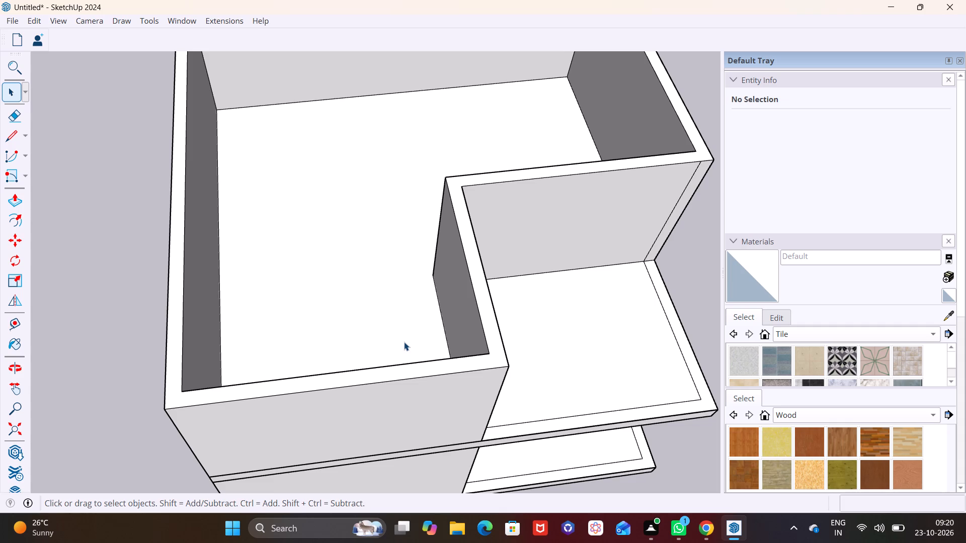
scroll(404, 342, down, 3)
middle_drag(384, 361, 396, 397)
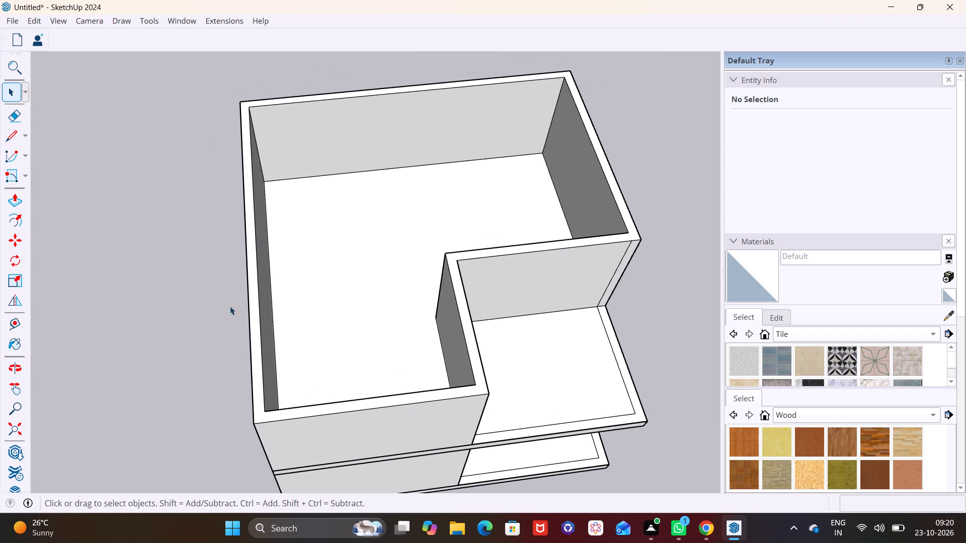
Draw a 14' 1 3/4" line on the upper floor from the inner partition corner straight to the opposite side wall.
click(10, 329)
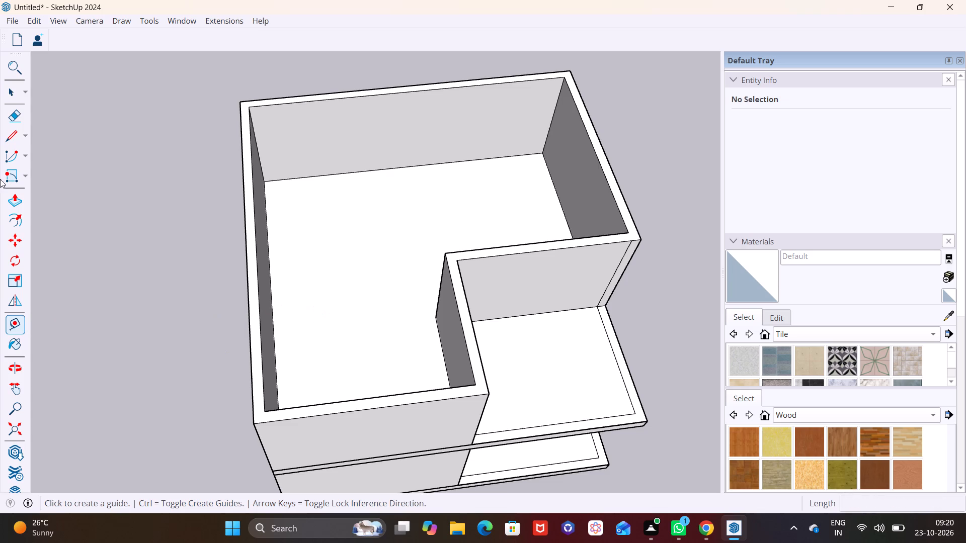
click(9, 137)
middle_drag(211, 256, 195, 342)
scroll(483, 319, up, 5)
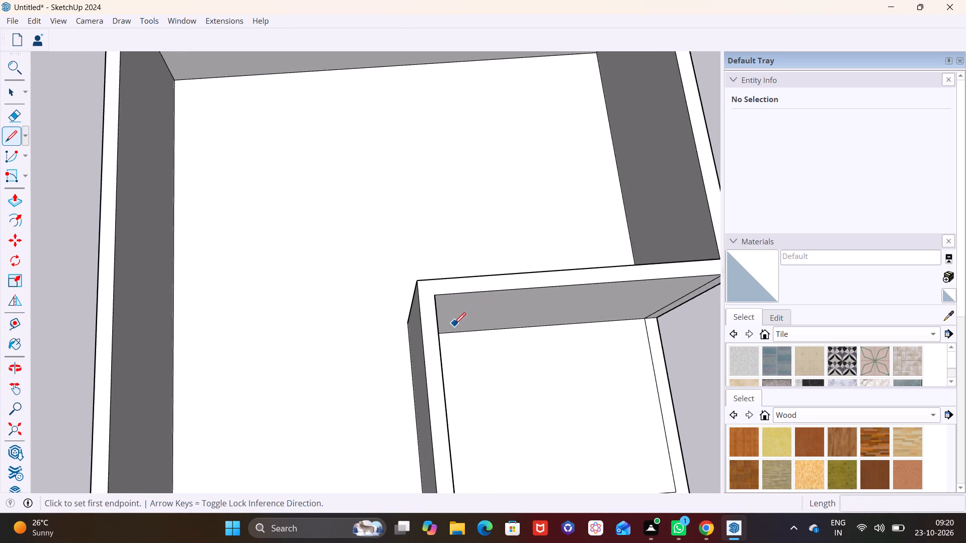
scroll(454, 324, up, 2)
scroll(386, 320, up, 7)
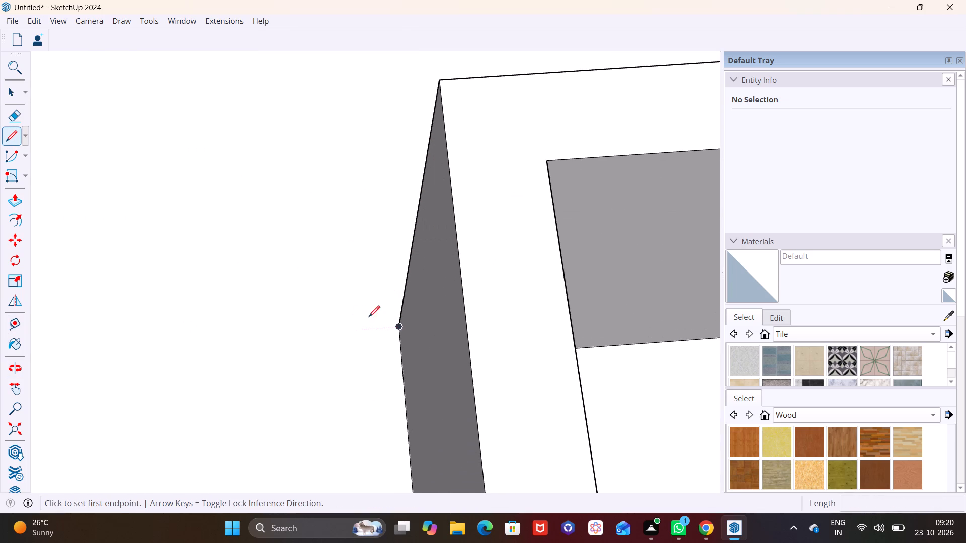
click(398, 323)
scroll(238, 324, down, 7)
shift+middle_drag(242, 325, 510, 321)
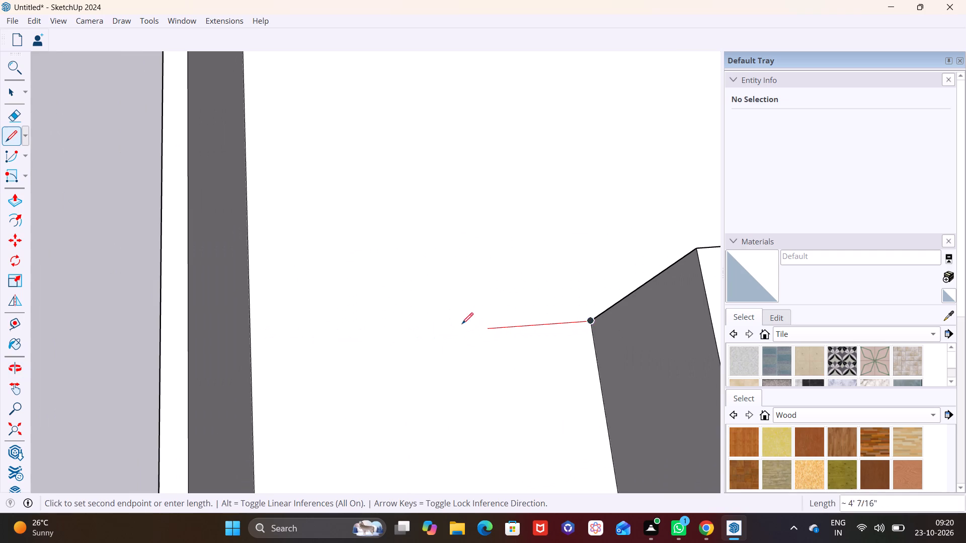
click(248, 341)
scroll(329, 337, down, 6)
middle_drag(334, 343, 324, 320)
key(space)
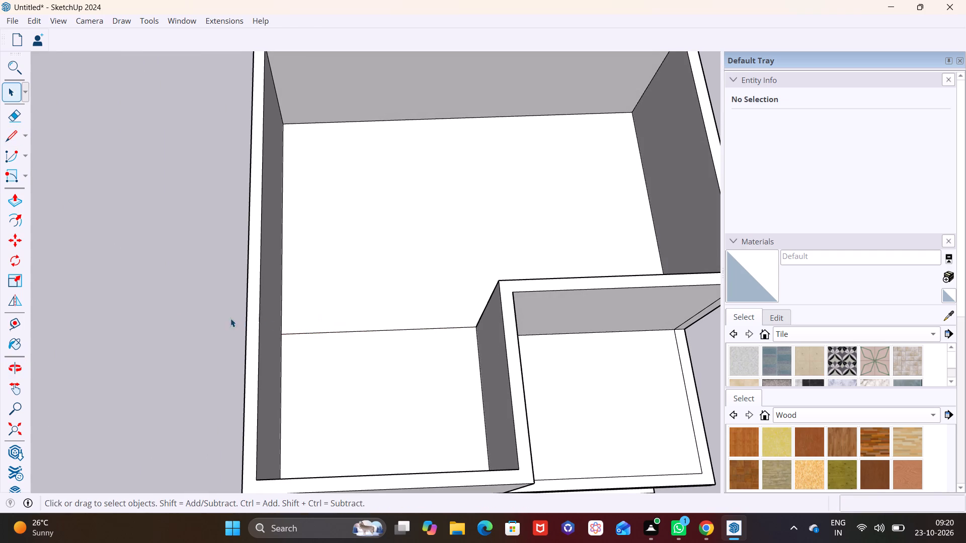
Place a guide 9" from the new floor line, on the side toward the front wall.
click(11, 323)
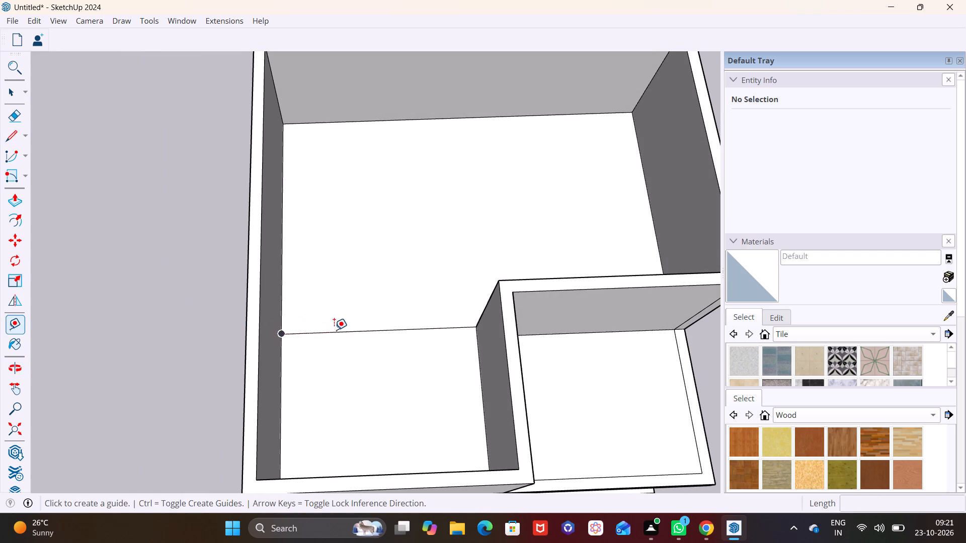
click(334, 330)
text(9")
key(Return)
key(space)
Draw a 9" by 14' 1 3/4" rectangle between the floor line and the guide, from the side wall to the partition.
scroll(337, 345, up, 4)
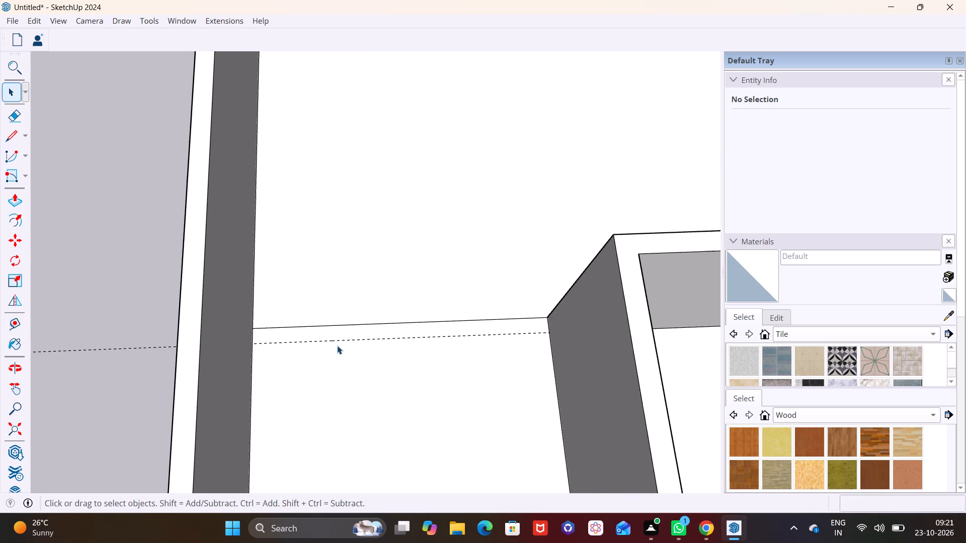
shift+middle_drag(334, 344, 247, 362)
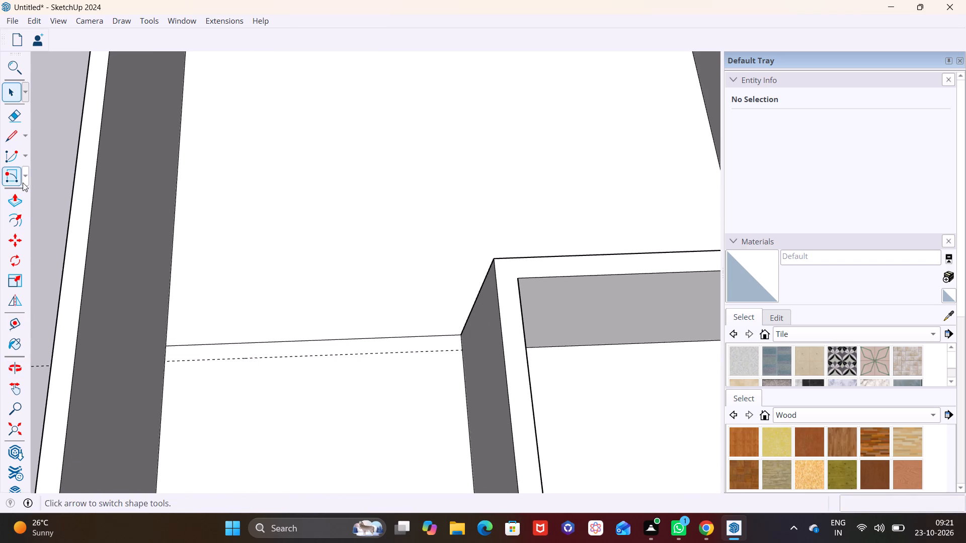
click(28, 178)
click(36, 194)
click(166, 341)
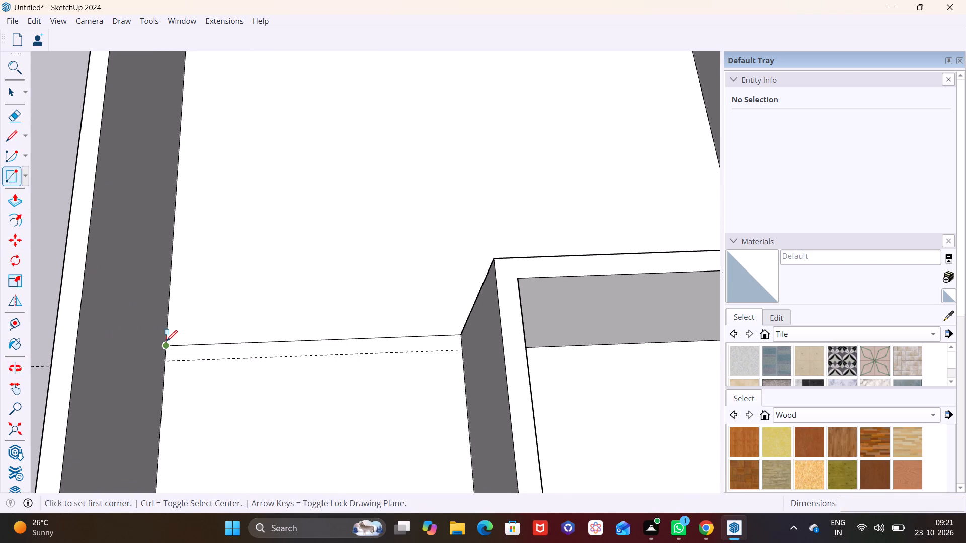
click(463, 352)
key(space)
Push/Pull the 9" wide floor strip up 10' to the top of the existing walls, forming a cross wall.
click(396, 345)
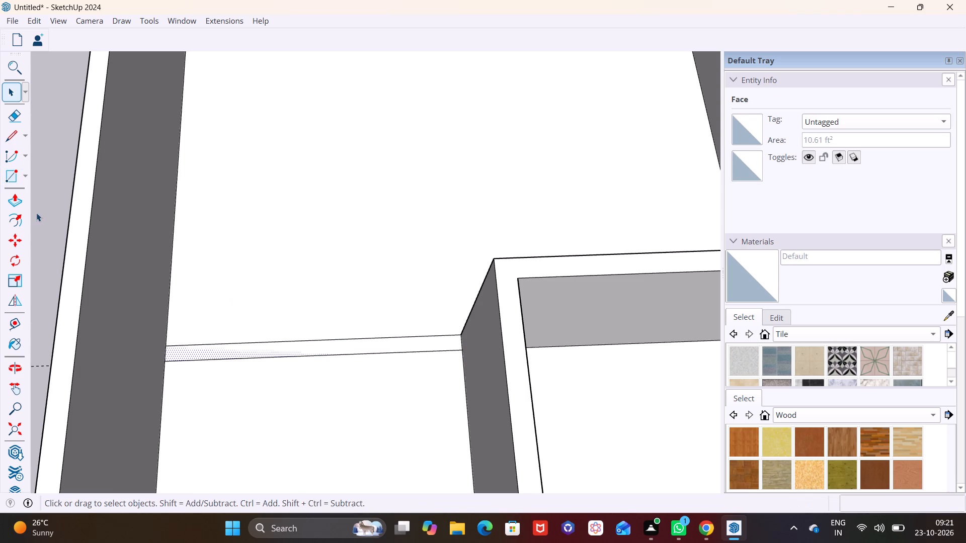
click(18, 199)
click(264, 344)
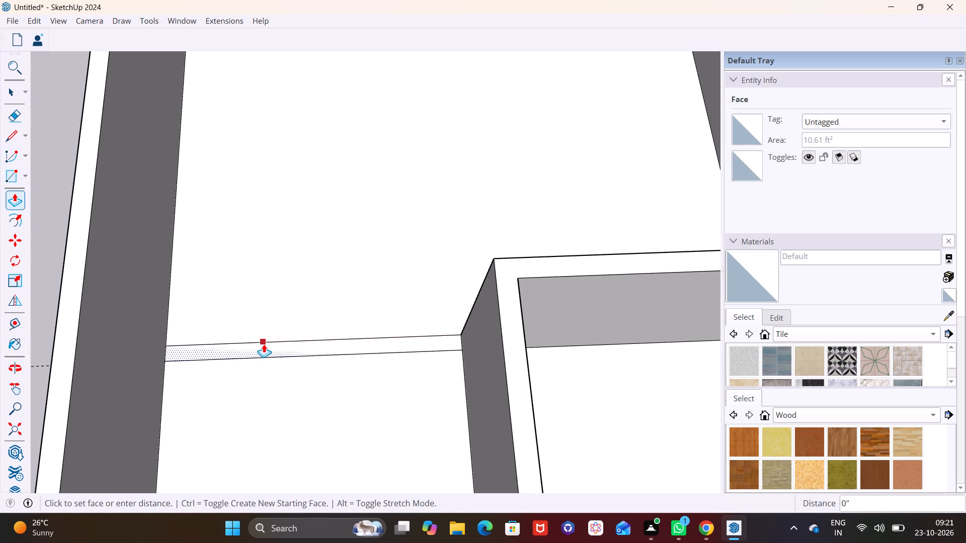
click(503, 299)
Draw a line across the side wall's top, continuing the cross wall's front edge to the building's outer edge.
scroll(304, 358, down, 3)
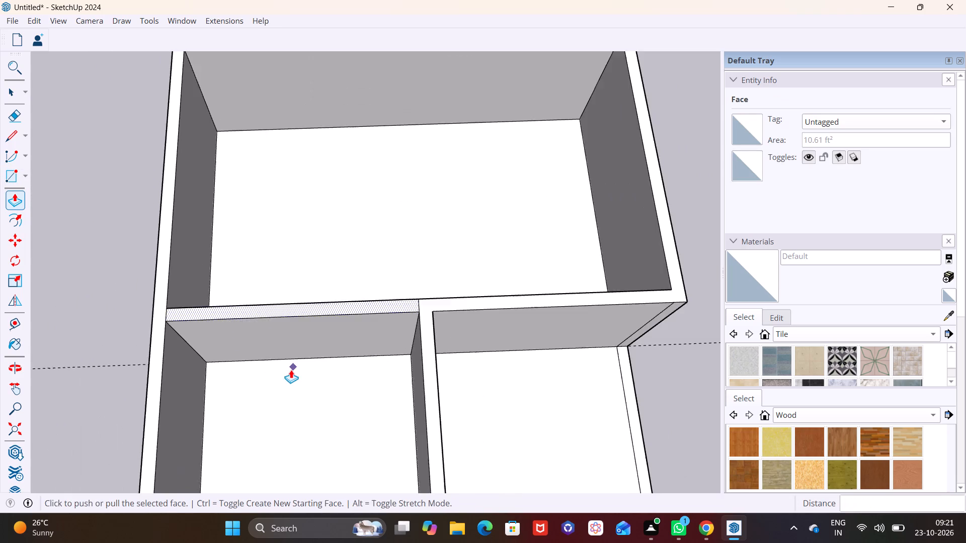
scroll(291, 370, down, 3)
middle_drag(290, 380, 311, 234)
scroll(268, 218, down, 3)
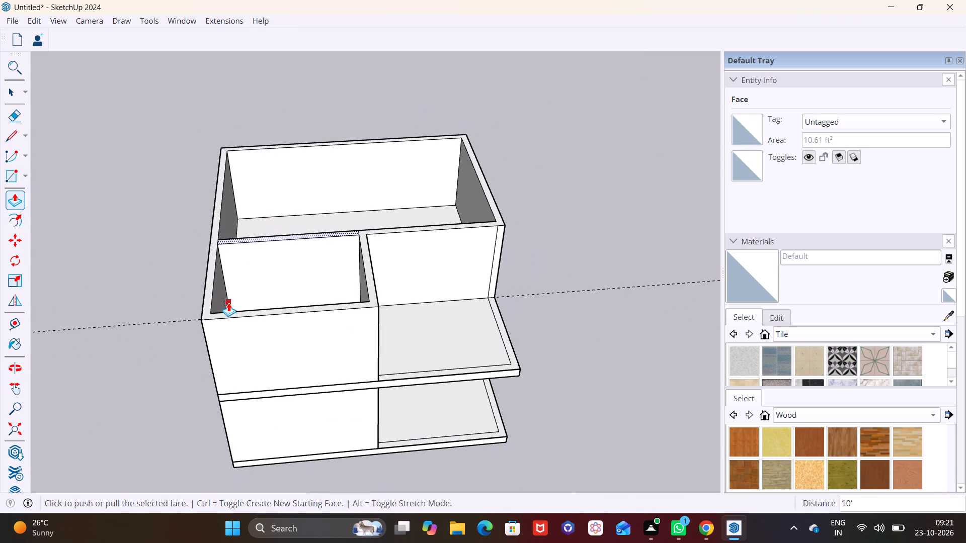
middle_drag(228, 303, 480, 267)
scroll(255, 316, up, 6)
middle_drag(324, 307, 324, 308)
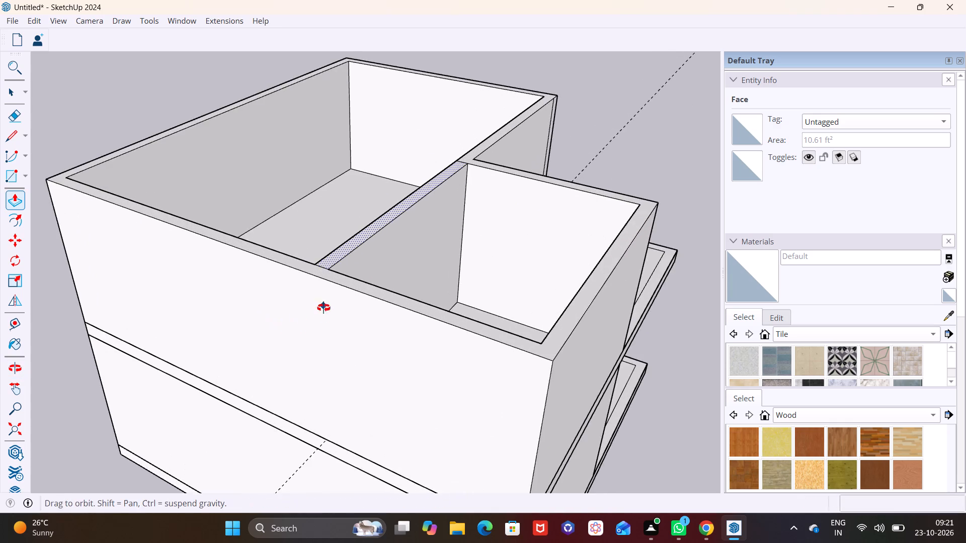
middle_drag(324, 308, 338, 363)
click(16, 134)
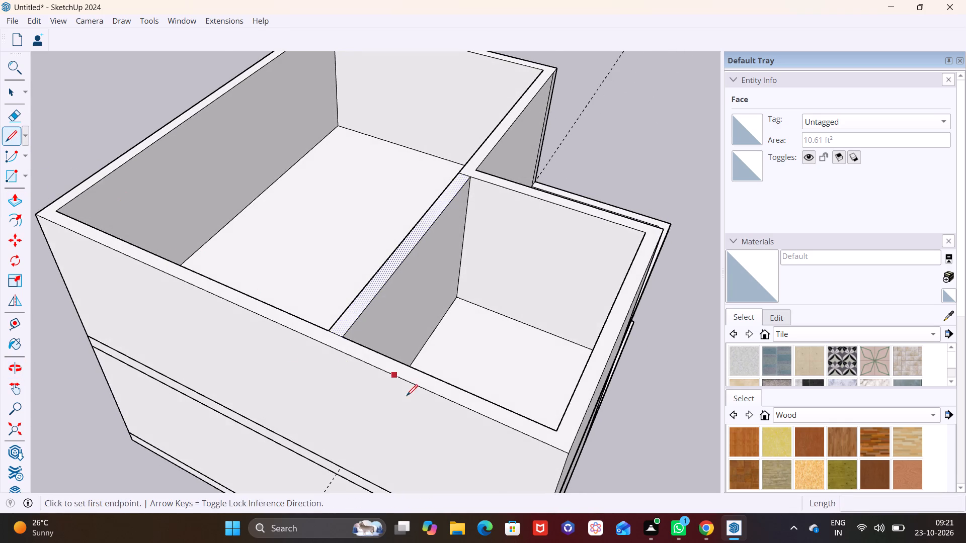
middle_drag(407, 396, 425, 308)
scroll(362, 220, up, 7)
scroll(368, 308, up, 1)
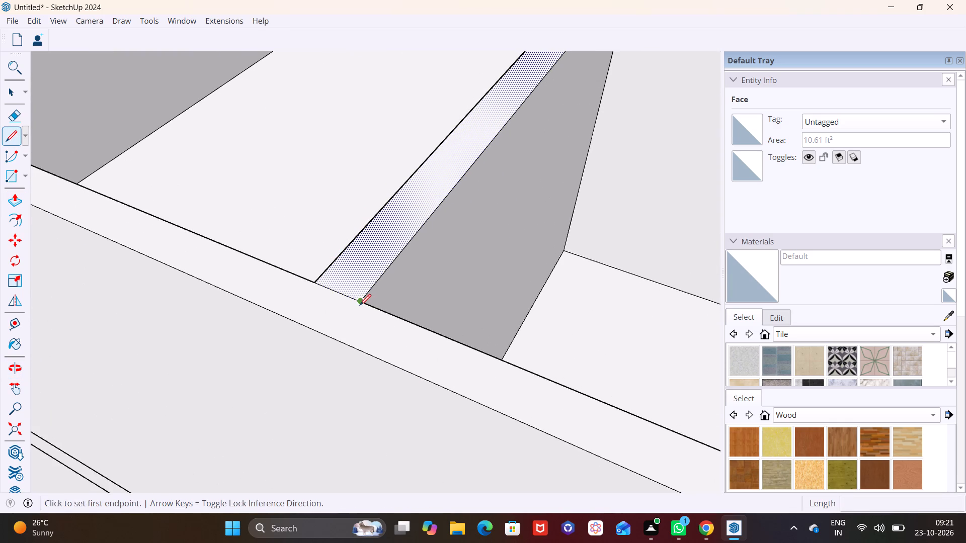
click(359, 305)
click(329, 338)
Draw a vertical line down the upper side wall's outer face from that line's end to the slab's top edge.
scroll(322, 341, down, 1)
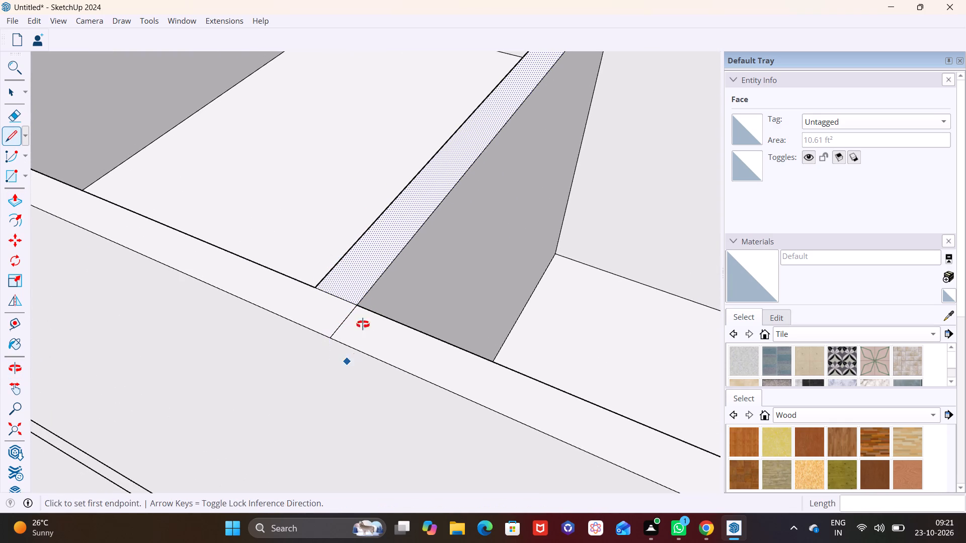
middle_drag(356, 345, 393, 208)
scroll(377, 350, down, 4)
shift+middle_drag(394, 393, 409, 246)
click(364, 192)
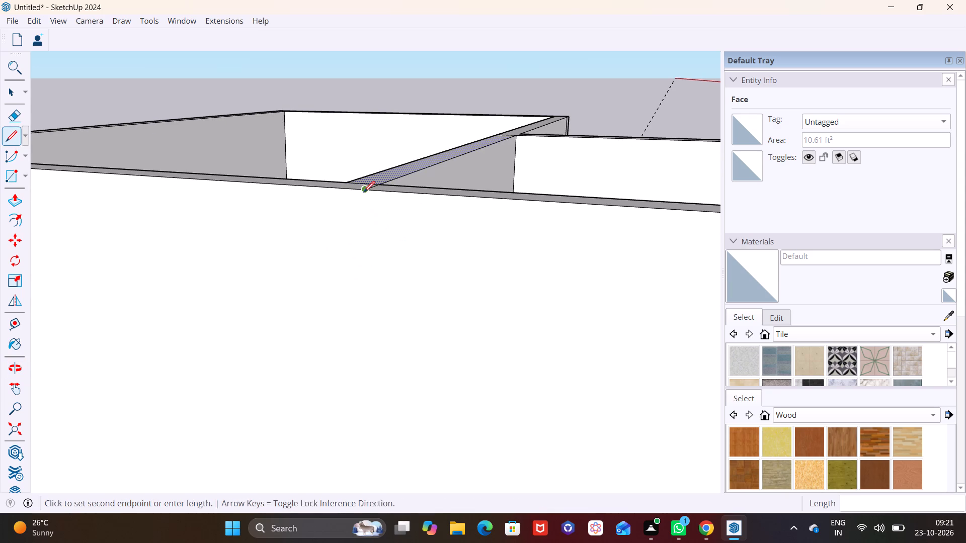
scroll(340, 358, down, 7)
shift+middle_drag(346, 390, 366, 227)
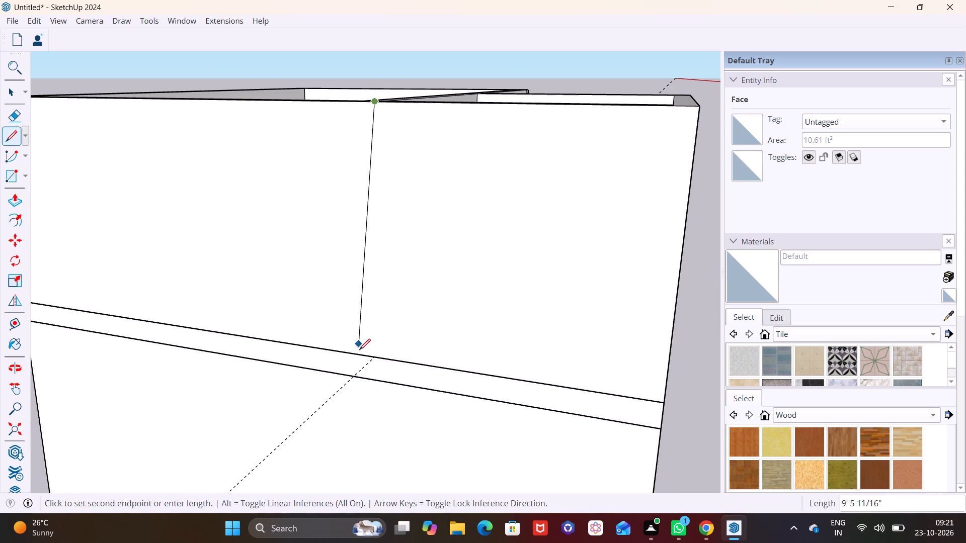
click(371, 355)
Examine the upper storey's cross wall and the divided side wall from above and outside.
scroll(460, 323, down, 3)
middle_drag(533, 320, 168, 479)
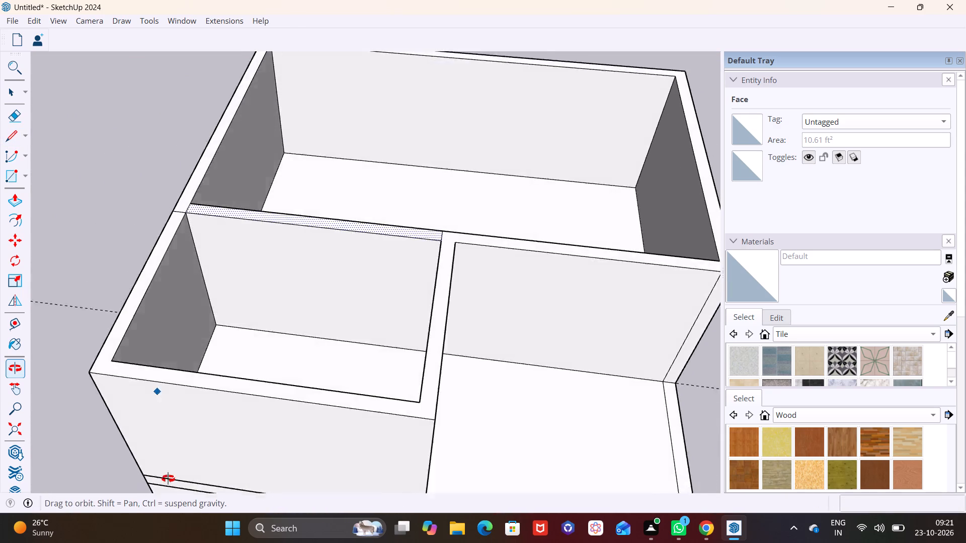
middle_drag(168, 479, 367, 330)
scroll(367, 330, down, 1)
scroll(367, 255, up, 3)
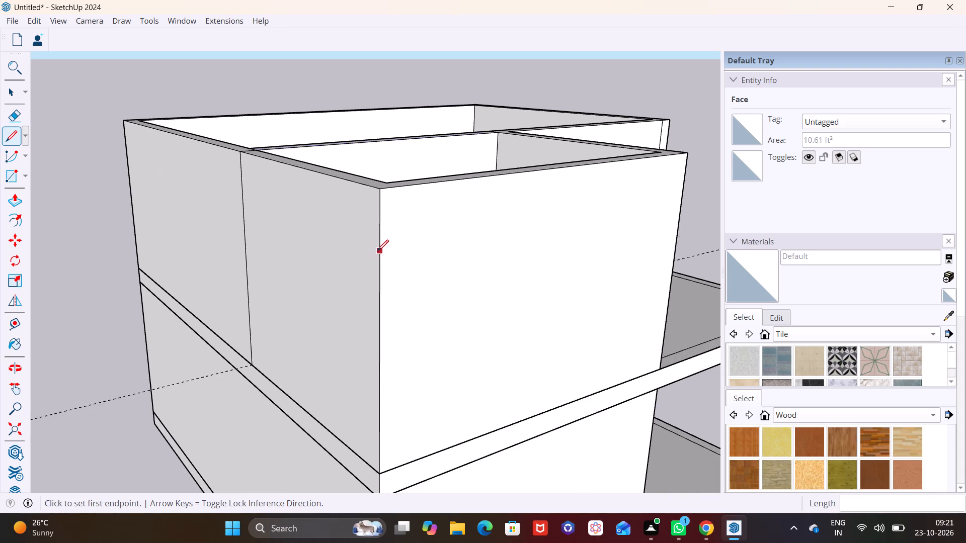
Draw a line across the side wall's top at the front room's inner corner, continuing down the outer face to the slab.
middle_drag(383, 254, 480, 369)
scroll(521, 300, up, 3)
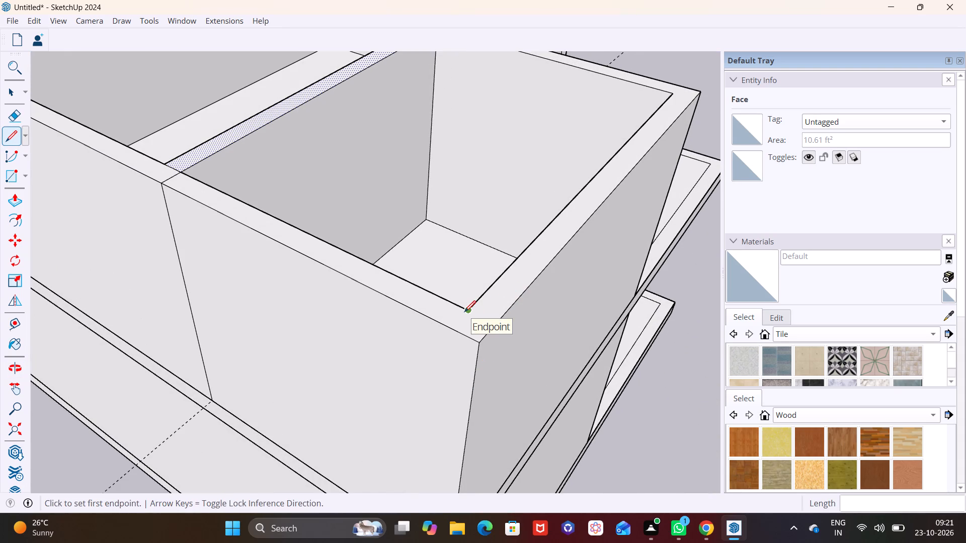
click(464, 312)
click(446, 329)
middle_drag(451, 344, 480, 233)
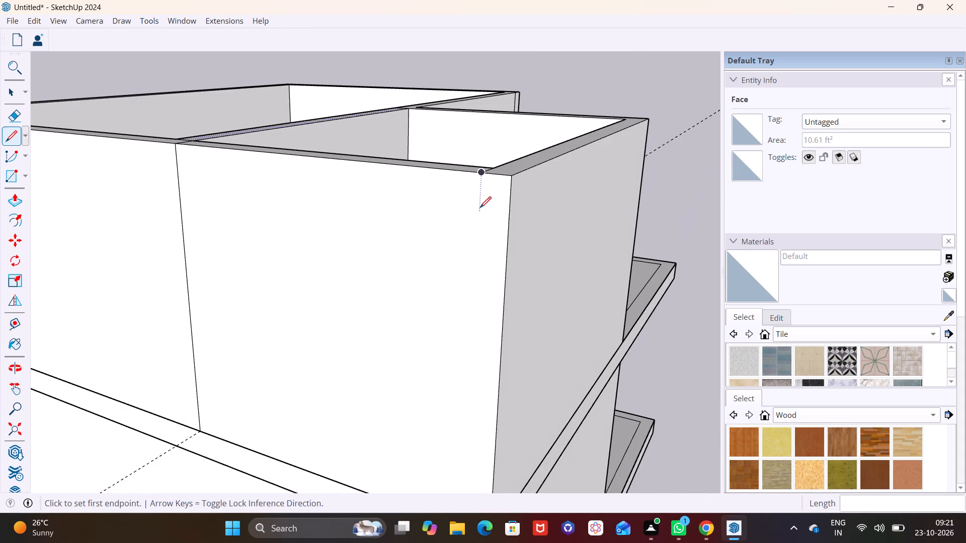
click(481, 176)
scroll(456, 364, down, 3)
shift+middle_drag(451, 374, 456, 298)
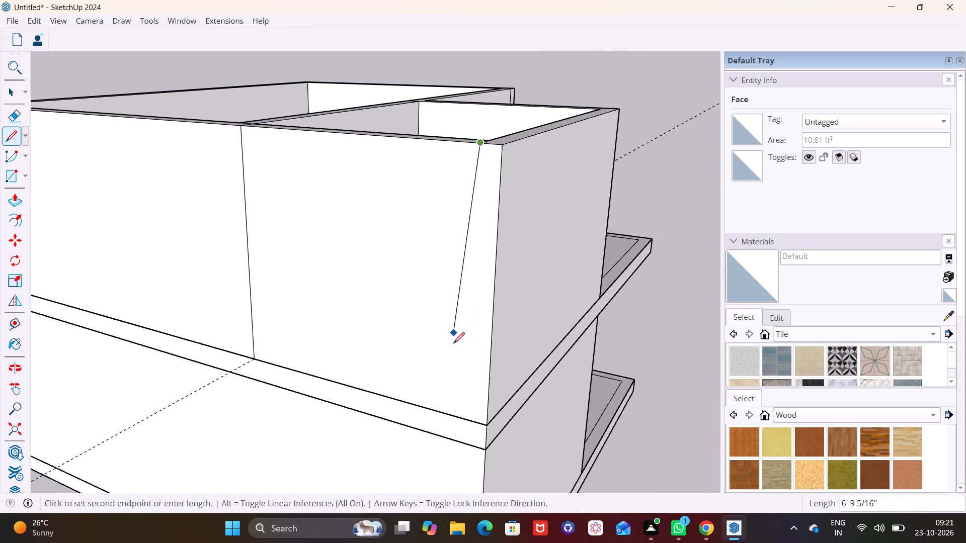
click(464, 415)
key(space)
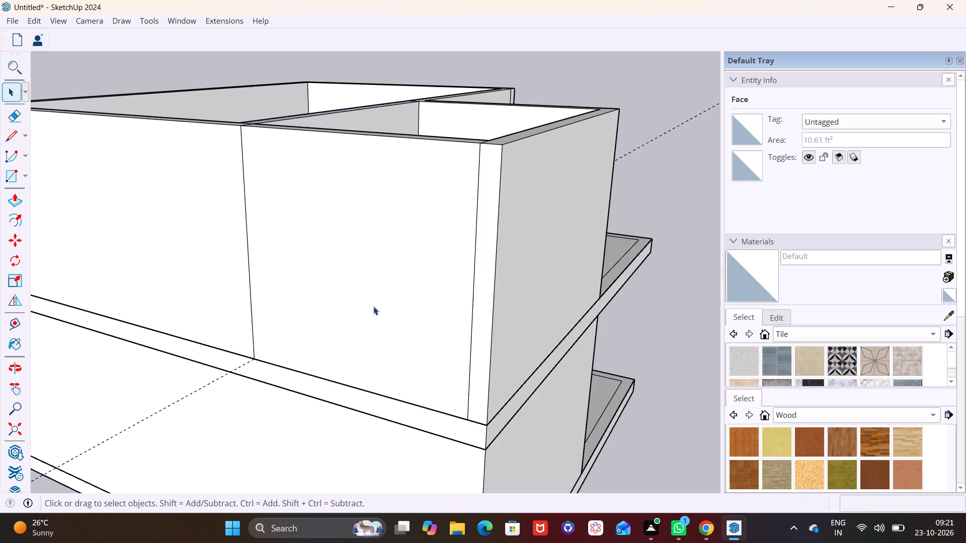
Draw a 9" line across the upper partition's top from the inner front corner to the vertical line on its outer face.
middle_drag(431, 297, 405, 314)
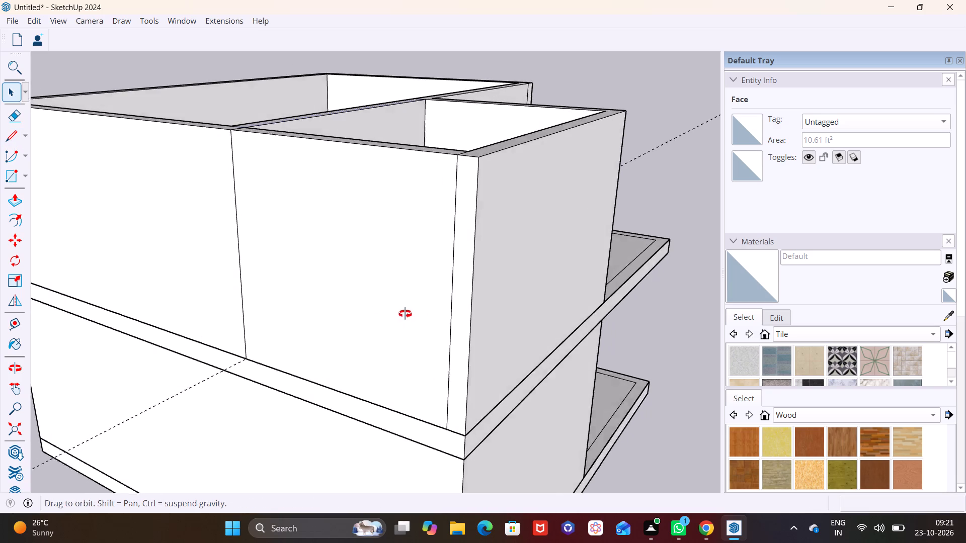
middle_drag(405, 314, 330, 386)
shift+middle_drag(530, 268, 391, 314)
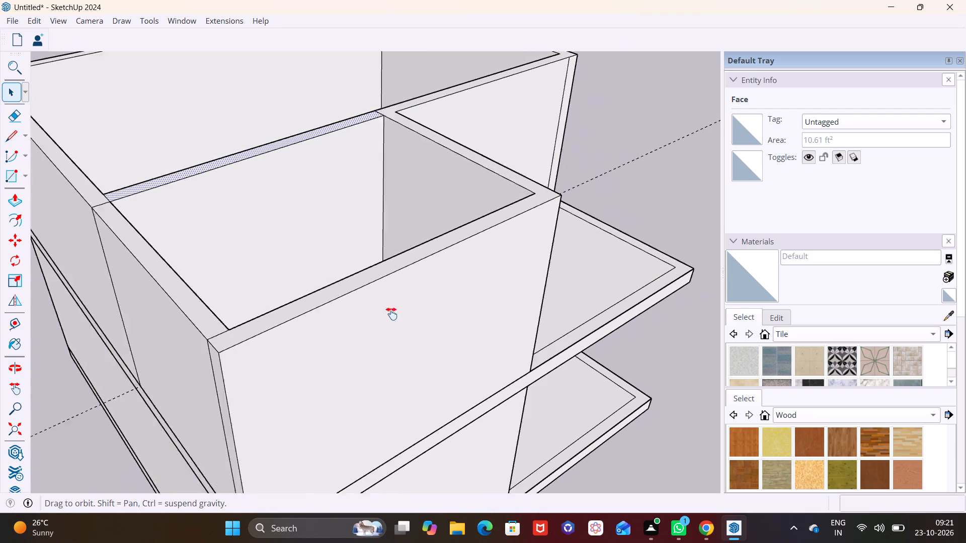
shift+middle_drag(391, 314, 369, 325)
middle_drag(501, 315, 172, 321)
scroll(235, 210, up, 6)
scroll(183, 219, up, 1)
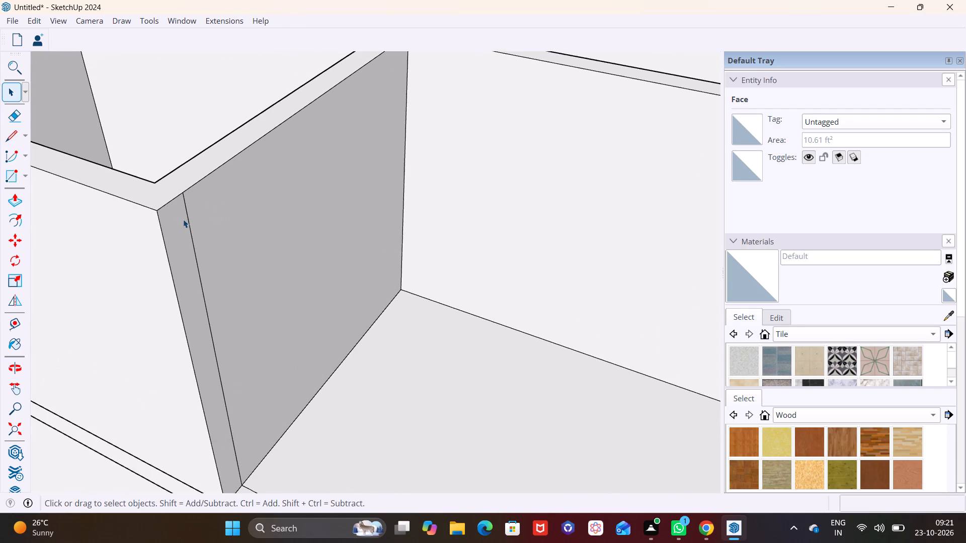
shift+middle_drag(188, 223, 258, 288)
click(5, 135)
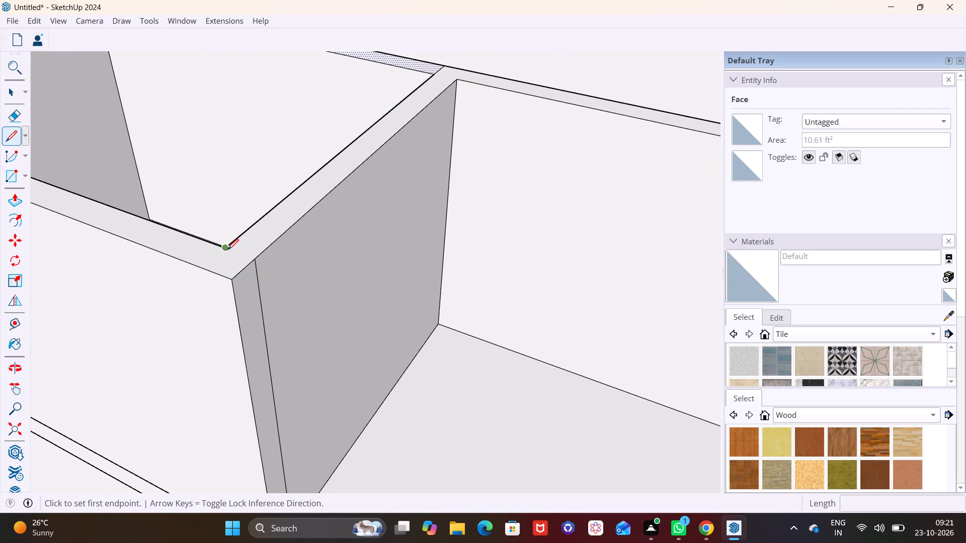
click(225, 248)
click(255, 260)
key(space)
Delete the upper front wall's outer and inner faces and its top edges between the side wall and the partition.
scroll(229, 322, down, 7)
middle_drag(264, 342, 441, 315)
click(308, 337)
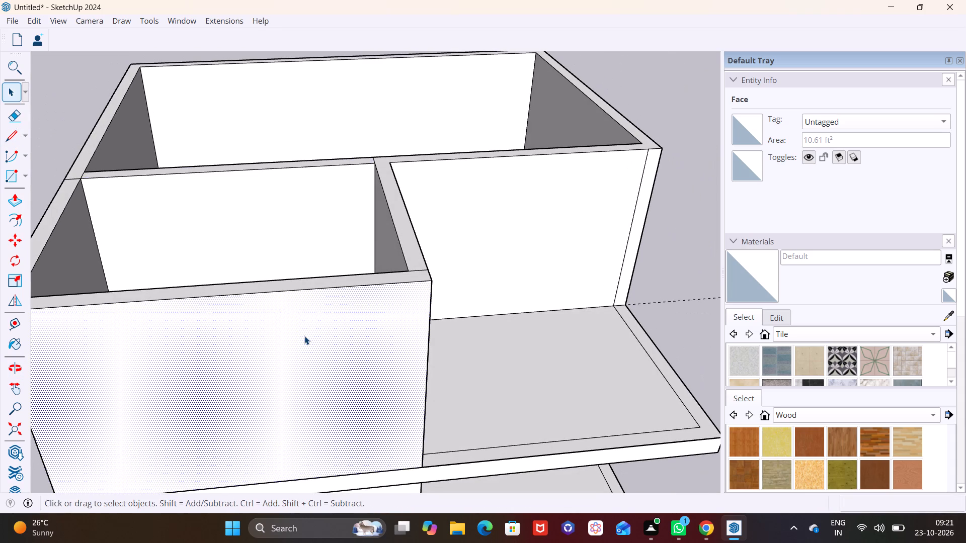
key(Delete)
click(311, 319)
key(Delete)
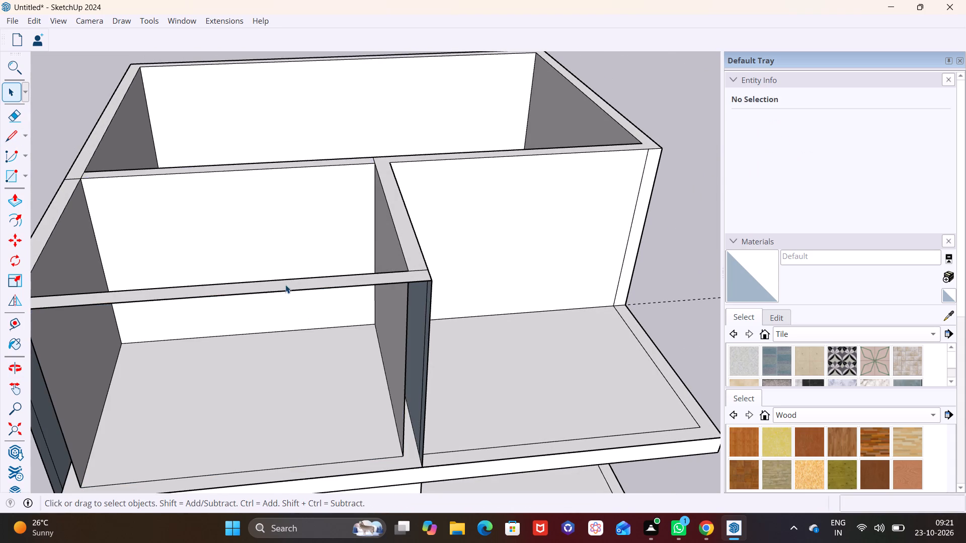
click(287, 293)
key(Delete)
click(290, 282)
key(Delete)
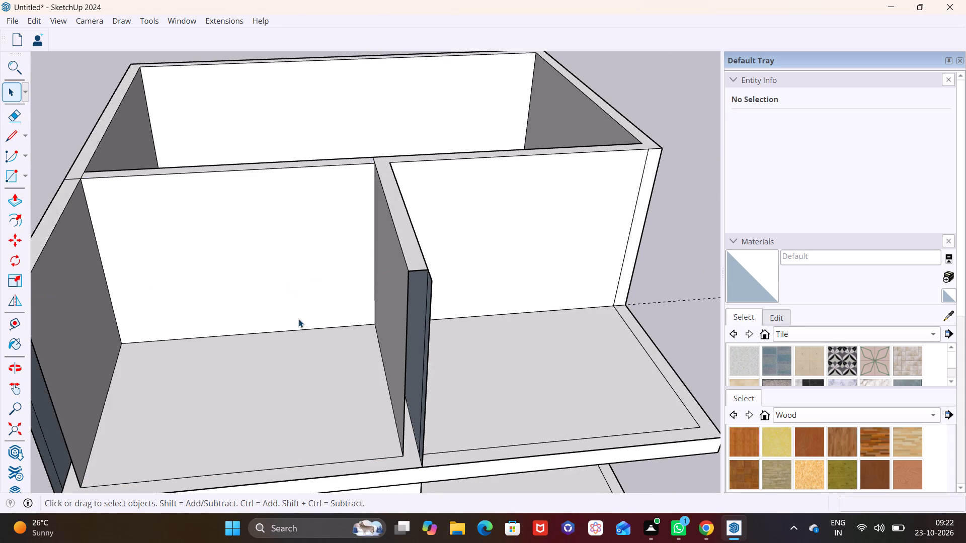
Delete the leftover 9" wide corner face and its loose edges at the upper partition's front end.
middle_drag(374, 340, 559, 293)
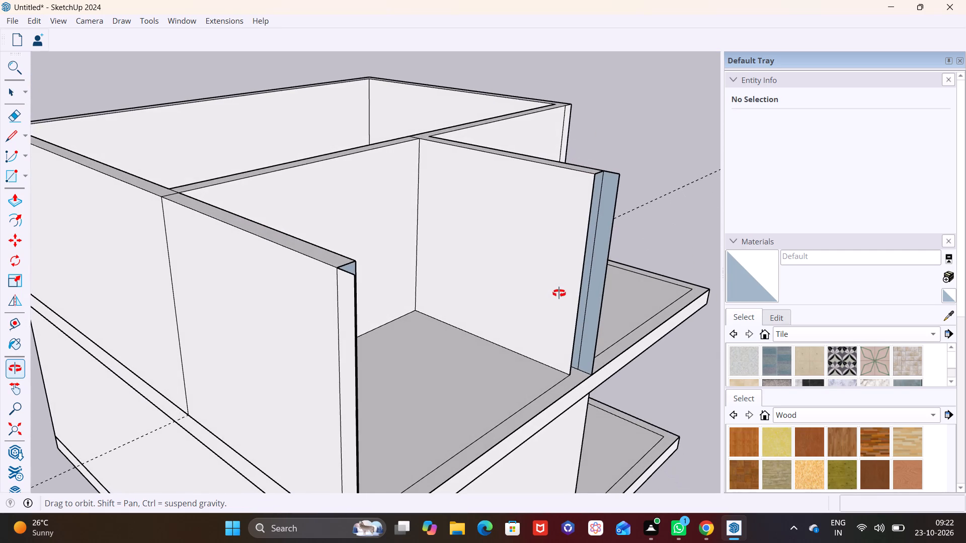
middle_drag(559, 293, 435, 295)
scroll(529, 322, up, 1)
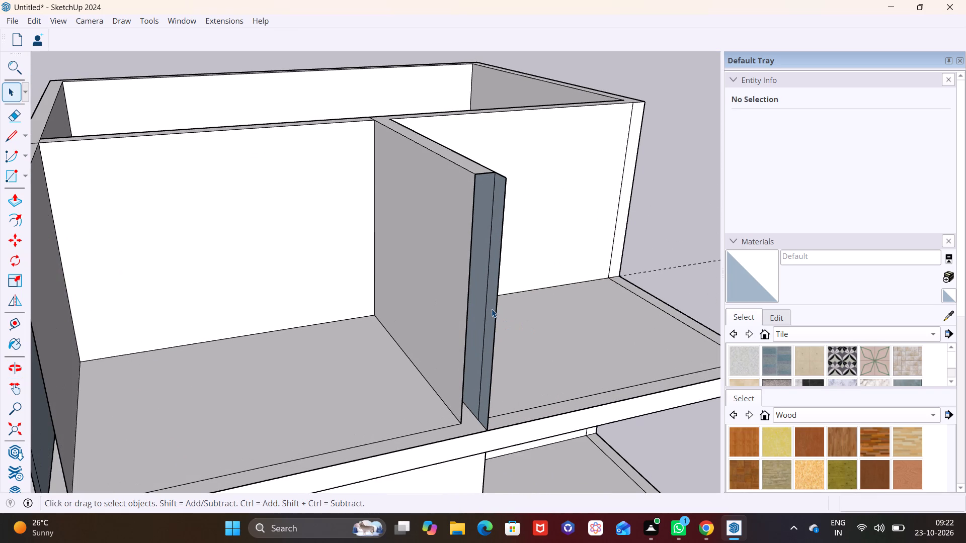
click(492, 309)
key(Delete)
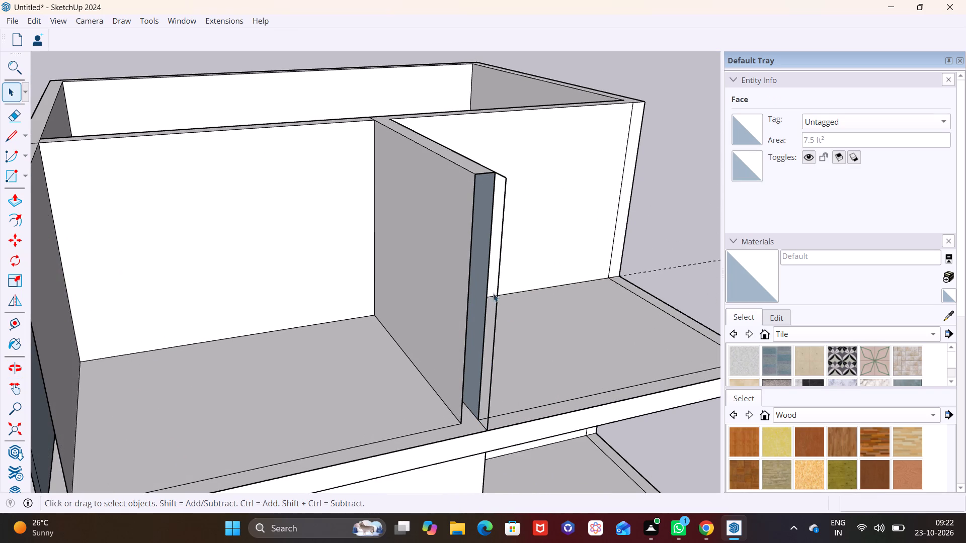
click(499, 281)
key(Delete)
click(500, 174)
key(Delete)
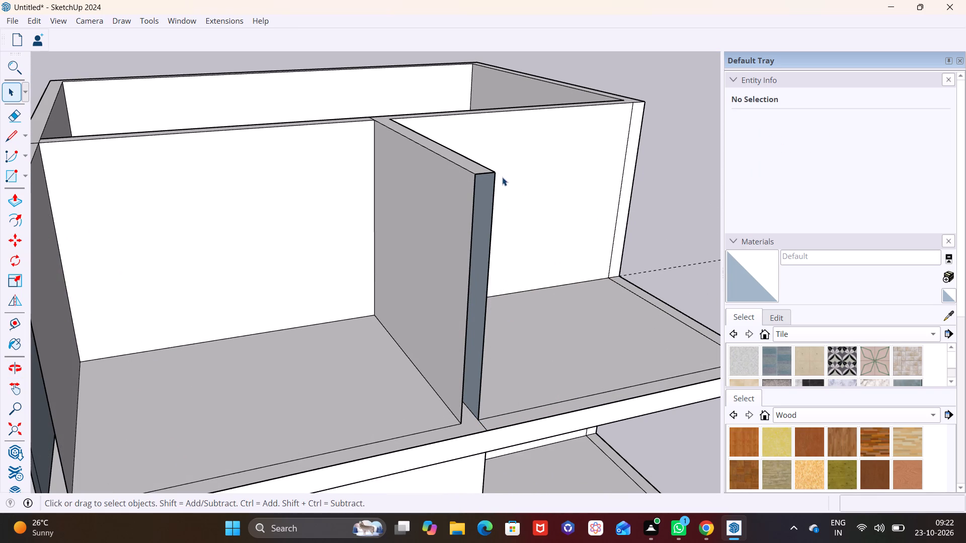
Delete the leftover 9" wide corner face and its loose edges at the upper side wall's front end.
scroll(460, 377, down, 4)
middle_drag(201, 340, 302, 276)
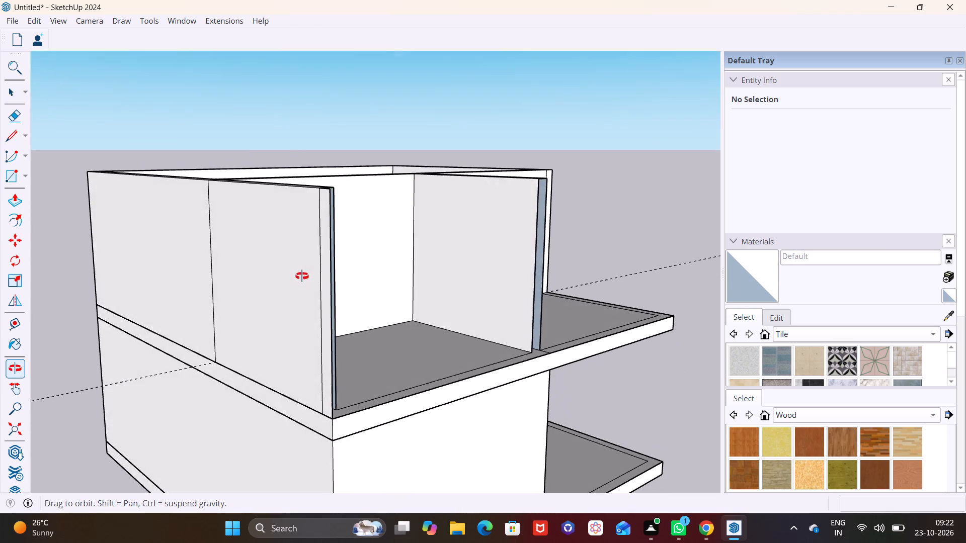
middle_drag(302, 276, 304, 274)
middle_drag(364, 291, 157, 343)
shift+middle_drag(134, 321, 306, 322)
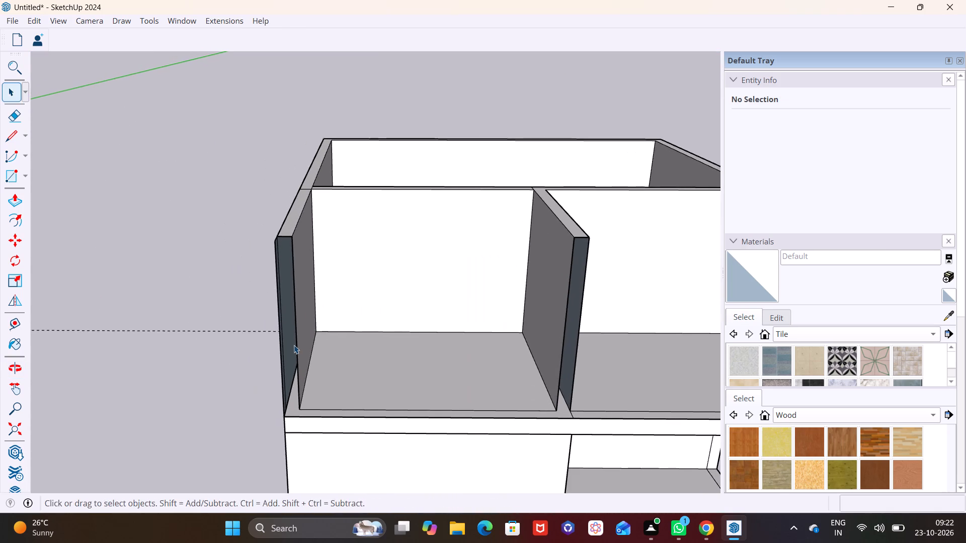
middle_drag(264, 342, 181, 317)
scroll(242, 258, up, 8)
click(187, 240)
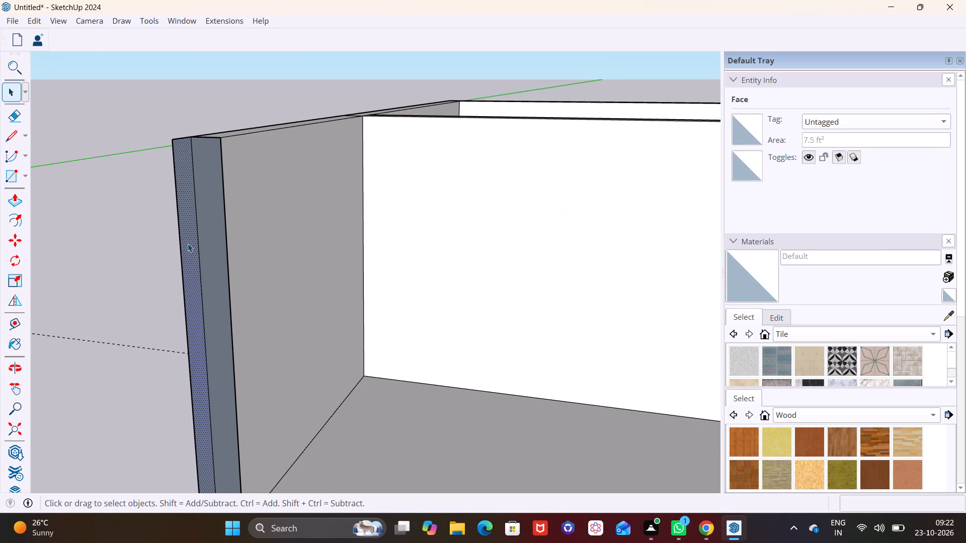
key(Delete)
click(186, 138)
key(Delete)
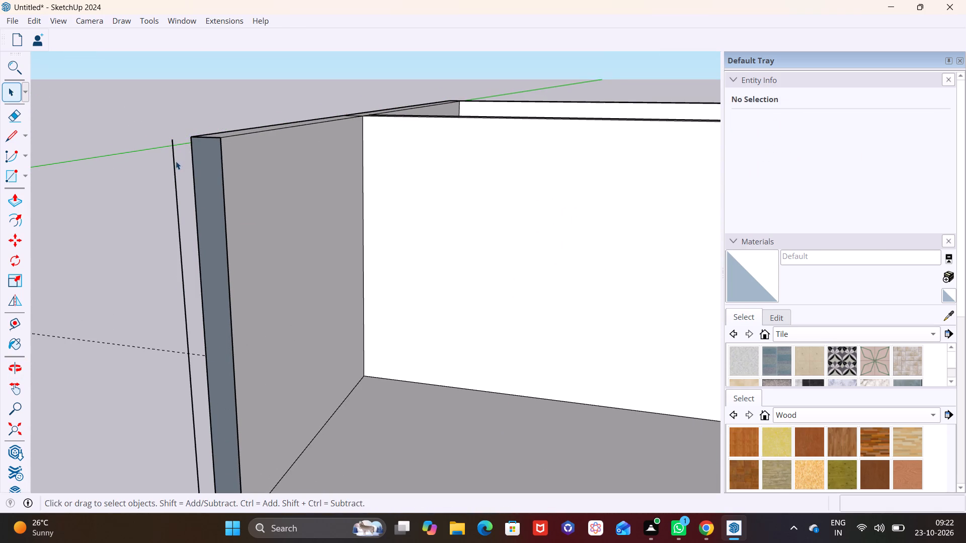
click(174, 163)
key(Delete)
Draw a 9" by 10' rectangle closing the open front end of the upper side wall.
scroll(179, 302, down, 3)
middle_drag(289, 354, 346, 354)
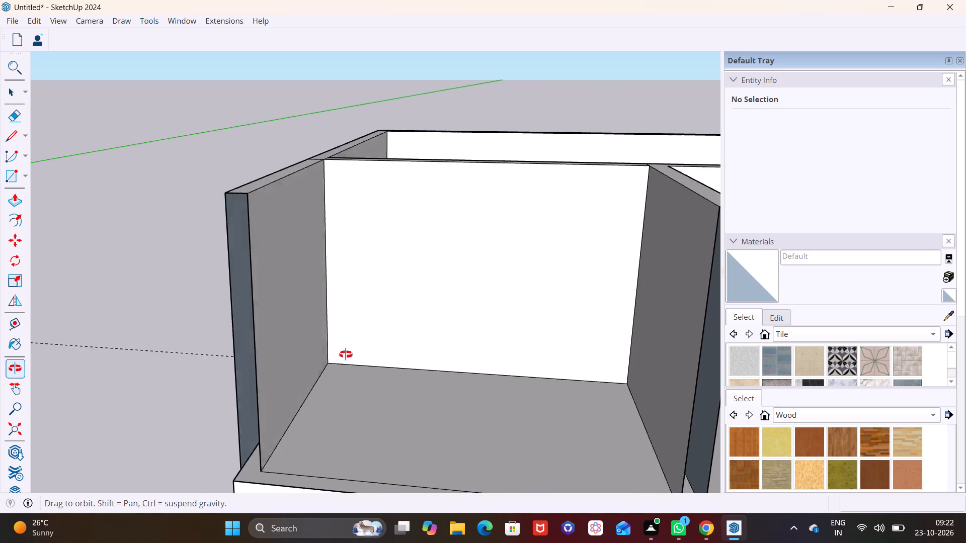
middle_drag(346, 354, 391, 345)
click(25, 173)
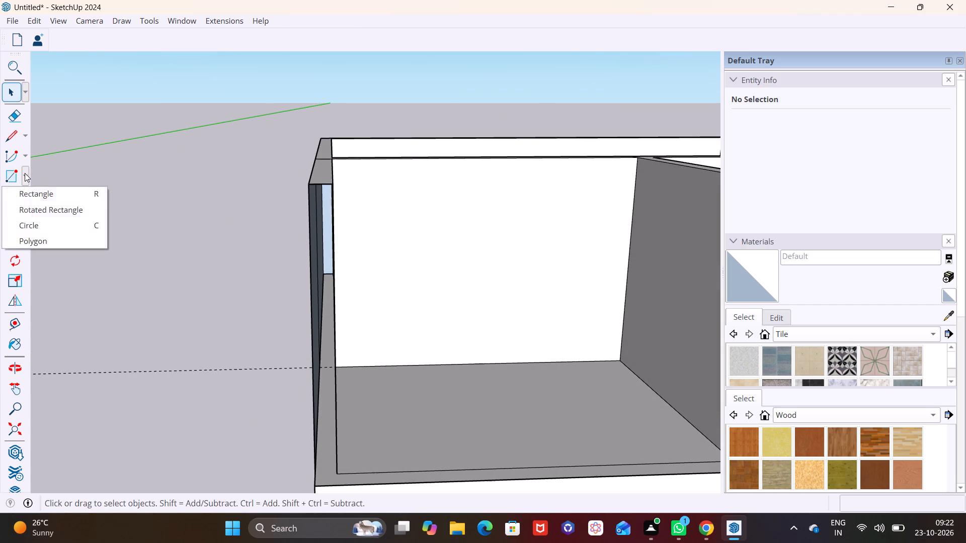
click(31, 196)
click(308, 186)
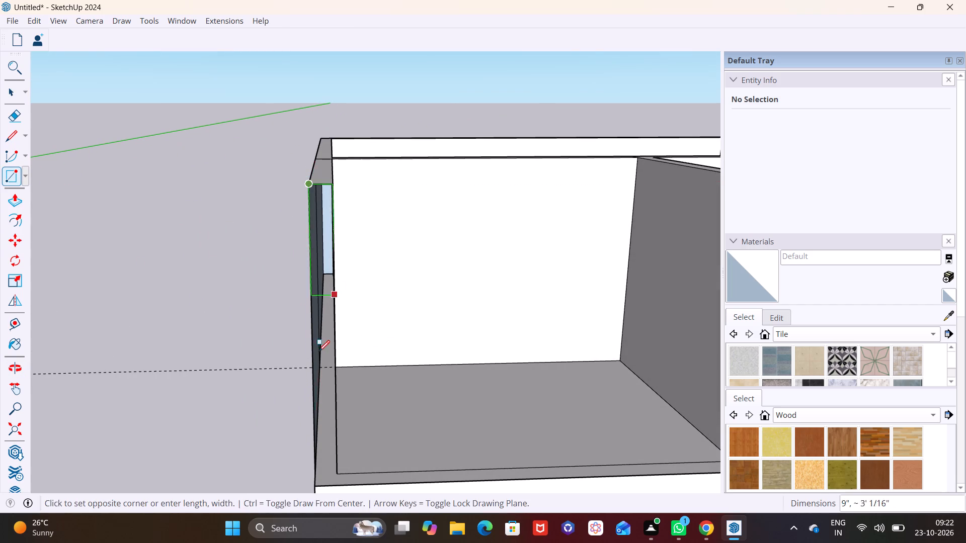
middle_drag(316, 360, 338, 304)
click(368, 397)
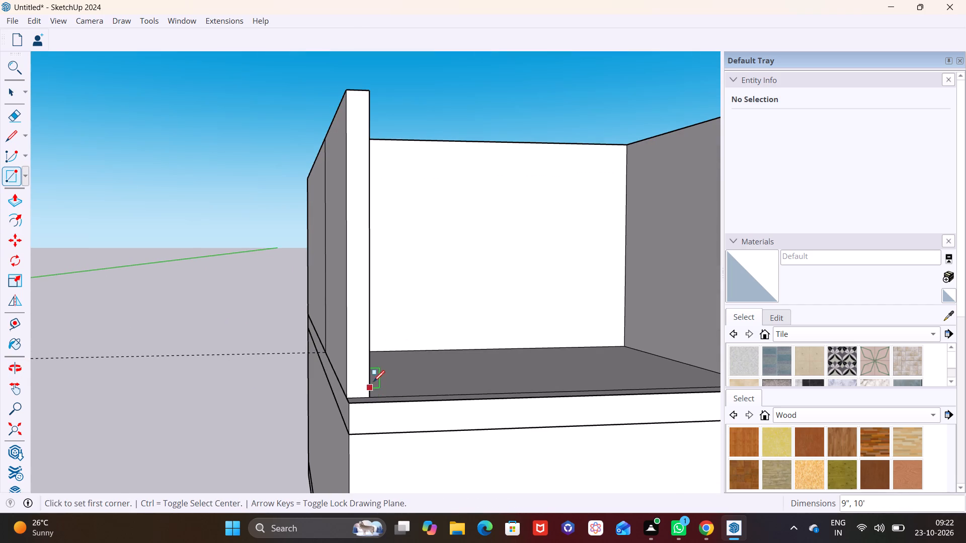
Draw a rectangle from top to slab closing the open front end of the upper partition.
scroll(380, 363, down, 6)
shift+middle_drag(442, 316, 218, 370)
scroll(317, 324, up, 2)
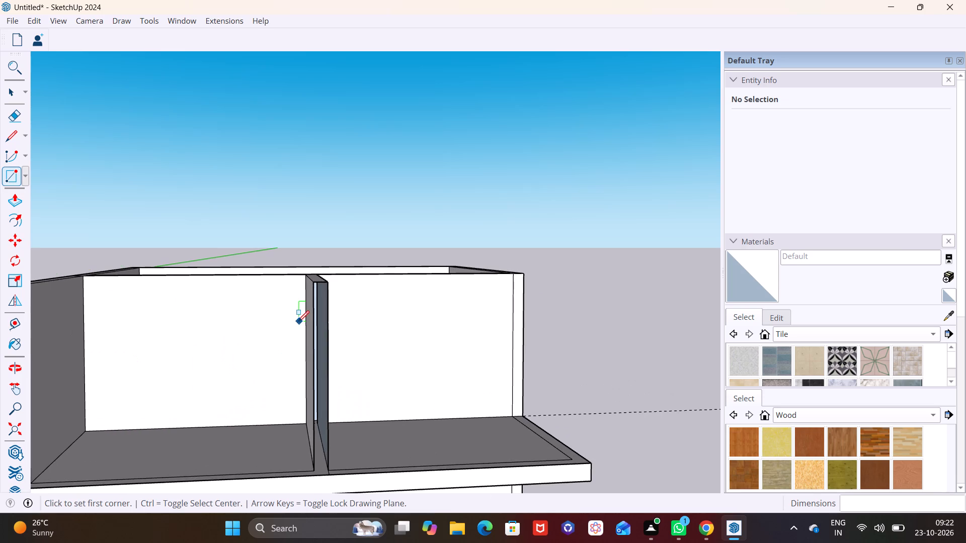
scroll(298, 322, up, 2)
click(324, 271)
shift+middle_drag(330, 416, 338, 354)
click(350, 441)
key(space)
click(623, 322)
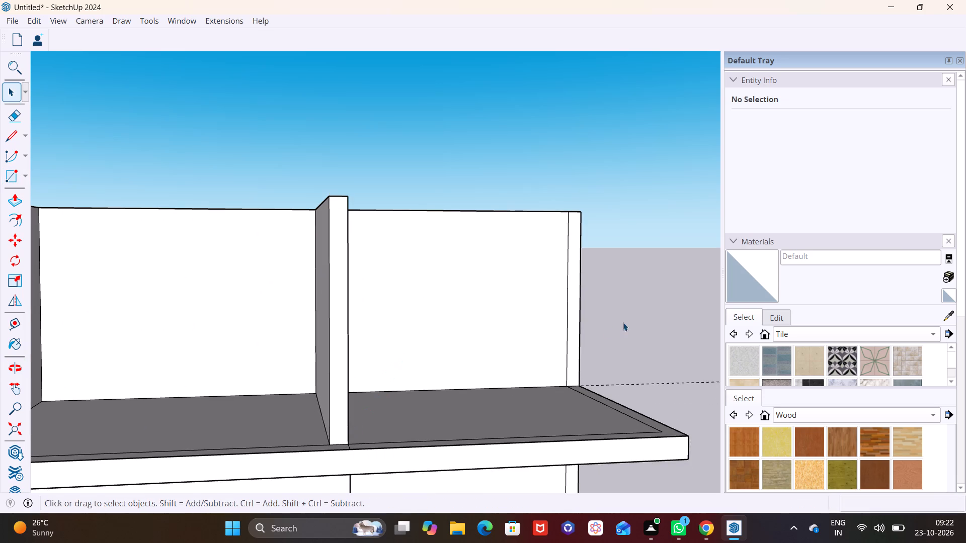
Examine the opened upper front room and the whole two-storey building from above, the front and the side.
middle_drag(467, 445, 428, 513)
scroll(378, 435, down, 3)
shift+middle_drag(370, 438, 445, 339)
middle_drag(376, 376, 371, 416)
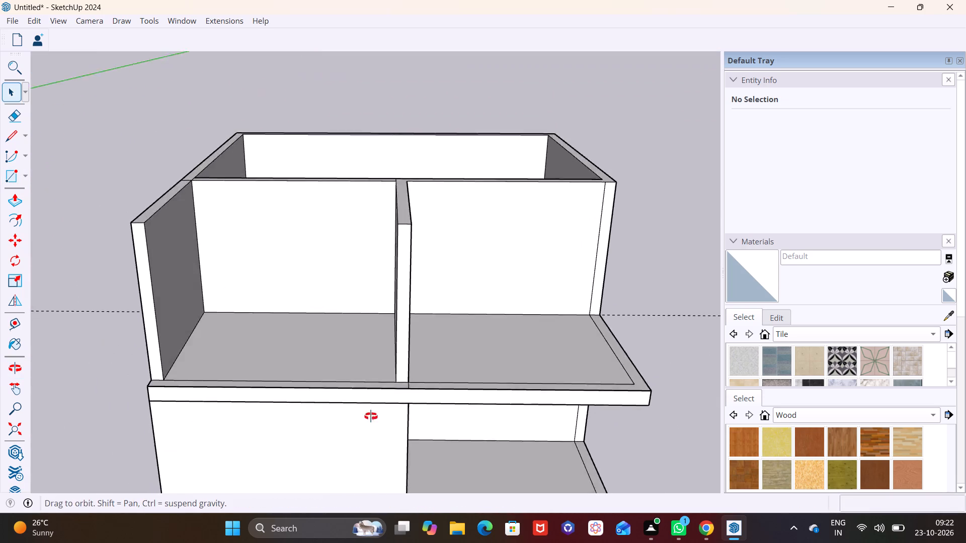
middle_drag(371, 416, 366, 453)
scroll(327, 355, down, 2)
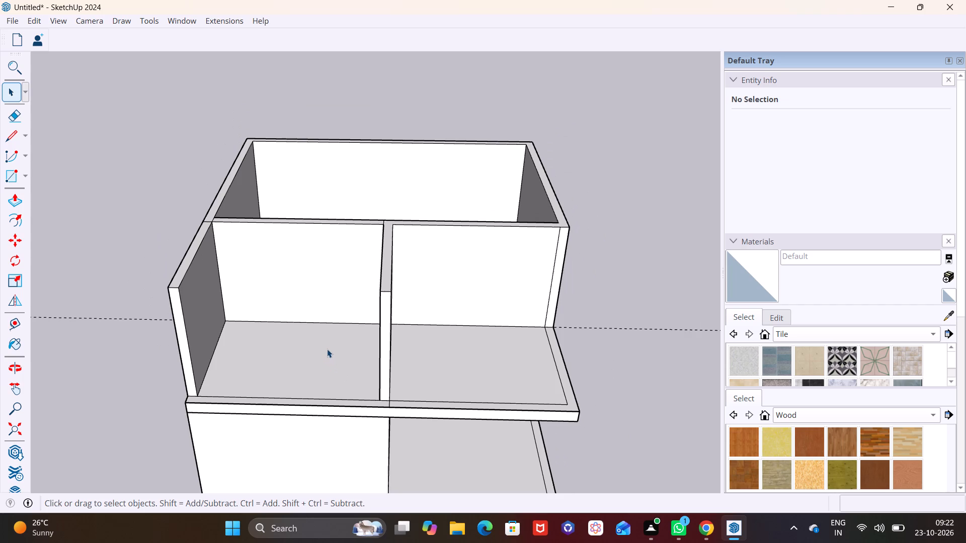
shift+middle_drag(325, 345, 278, 407)
middle_drag(333, 407, 407, 288)
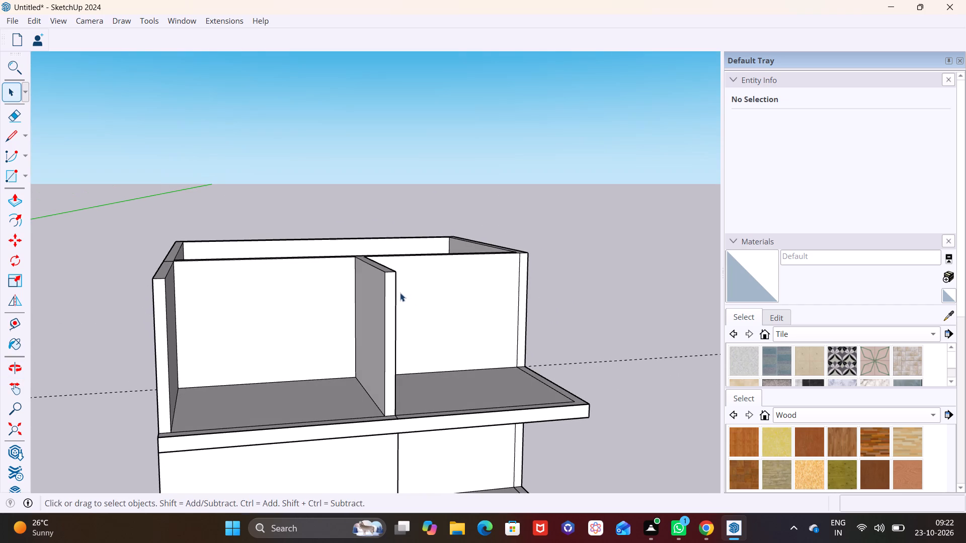
scroll(379, 320, down, 3)
middle_drag(356, 359, 449, 354)
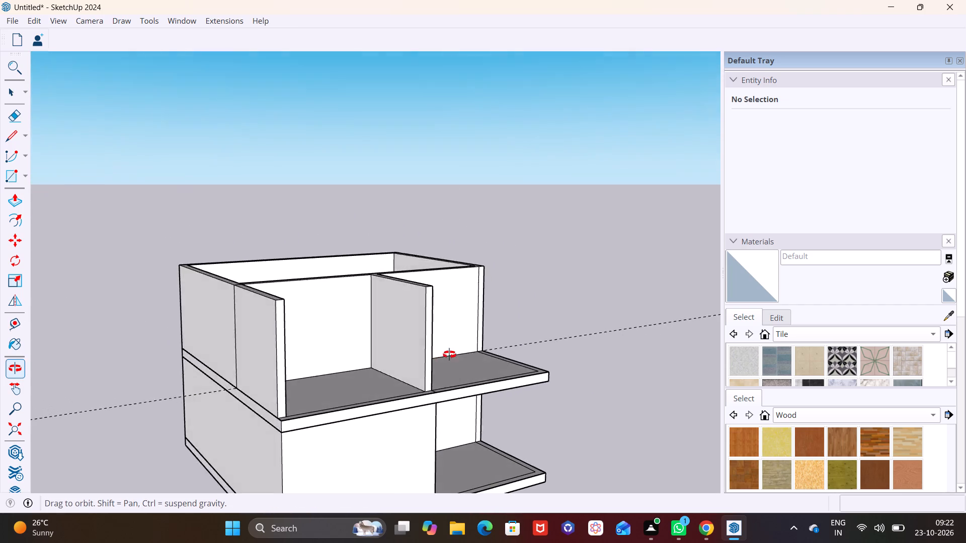
middle_drag(449, 354, 456, 336)
shift+middle_drag(422, 377, 399, 323)
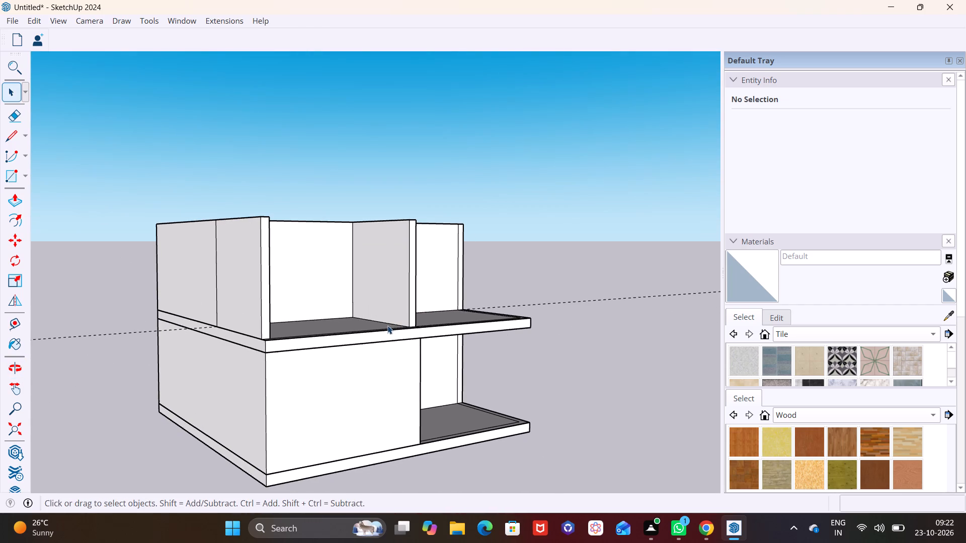
shift+middle_drag(408, 409, 316, 411)
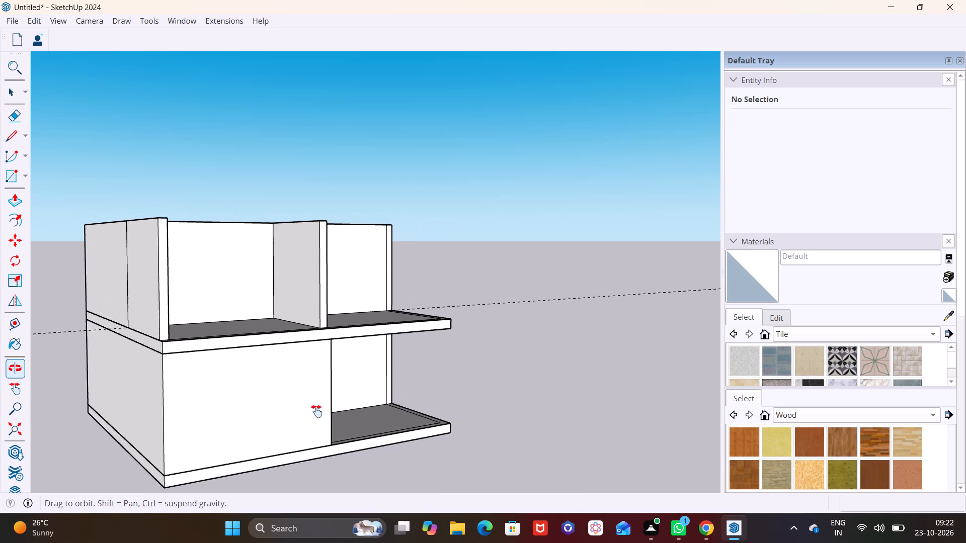
shift+middle_drag(316, 411, 306, 419)
middle_drag(347, 364, 341, 367)
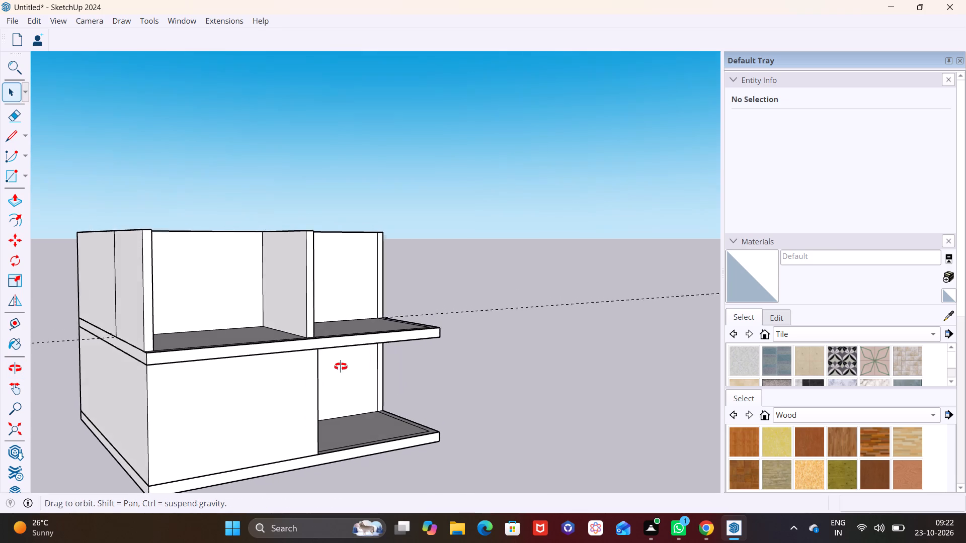
middle_drag(341, 367, 189, 413)
scroll(223, 346, up, 2)
scroll(240, 329, down, 1)
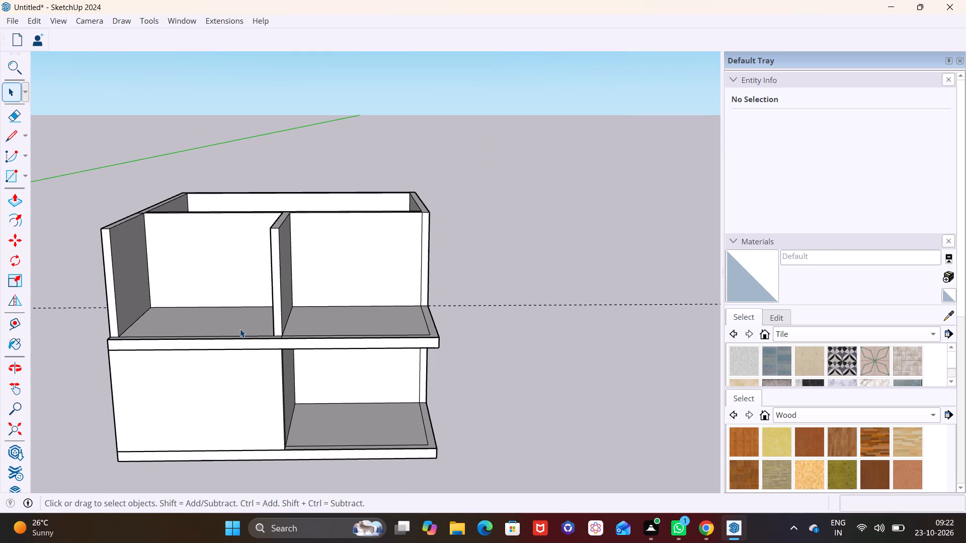
scroll(240, 329, down, 2)
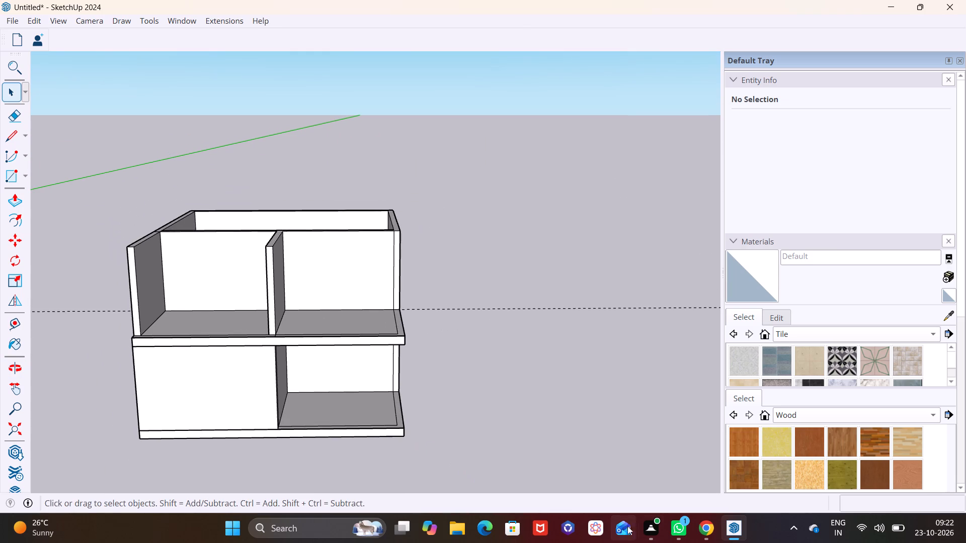
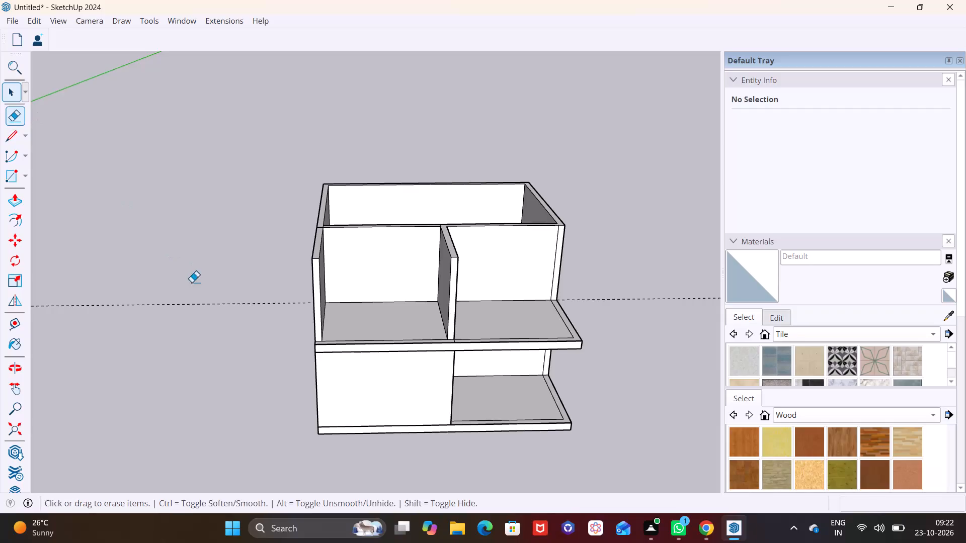
Examine the whole two-storey building from the front, above and the side.
drag(196, 289, 198, 312)
scroll(198, 309, down, 7)
middle_drag(250, 376, 328, 325)
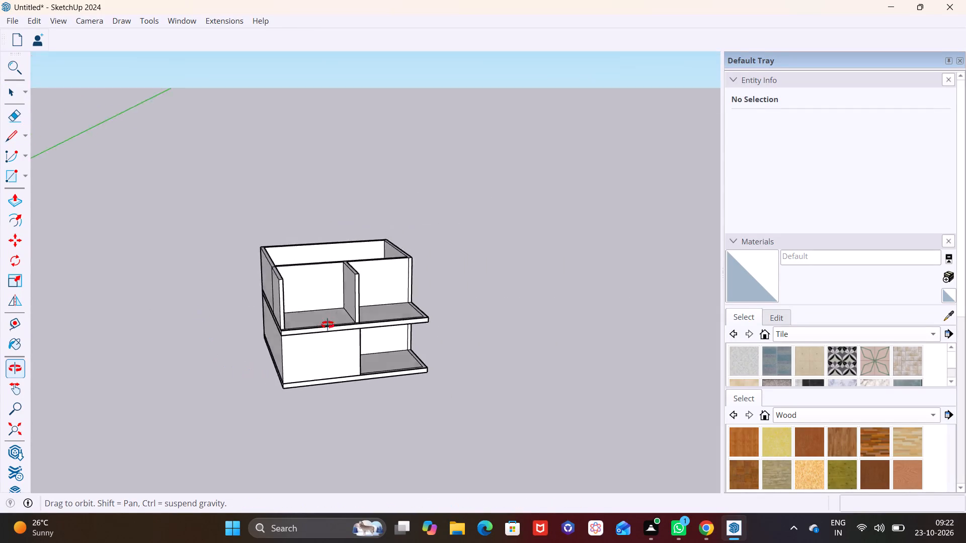
middle_drag(328, 325, 341, 285)
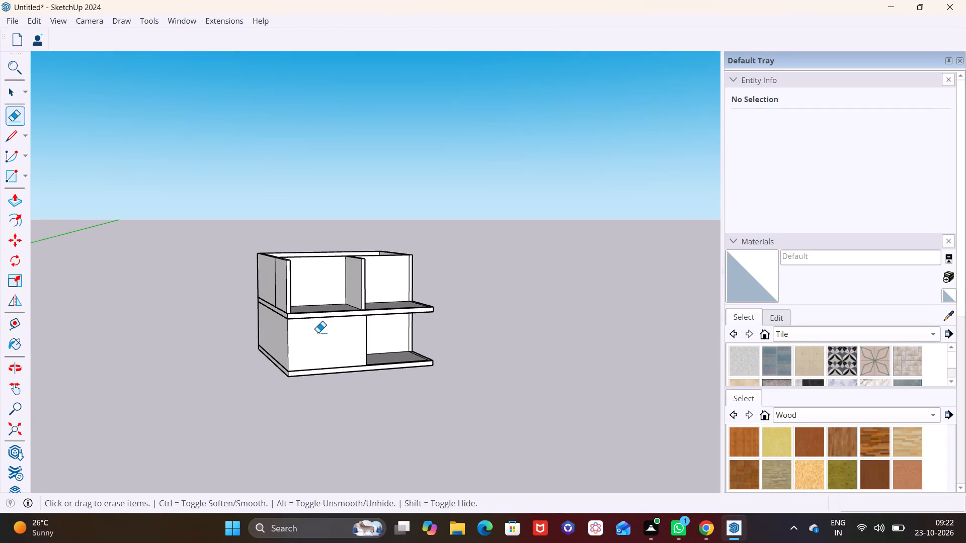
scroll(317, 332, up, 4)
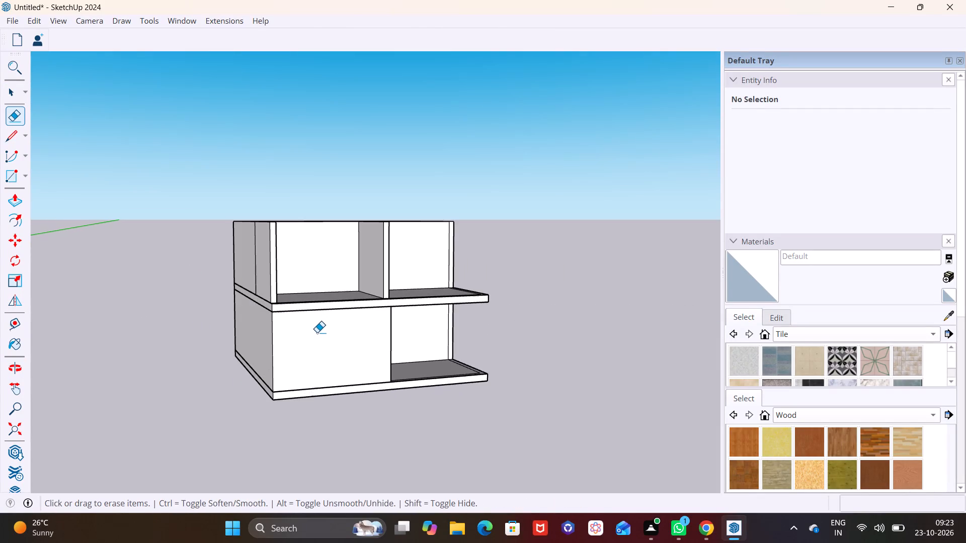
middle_drag(316, 332, 273, 386)
scroll(321, 380, down, 3)
shift+middle_drag(334, 389, 323, 361)
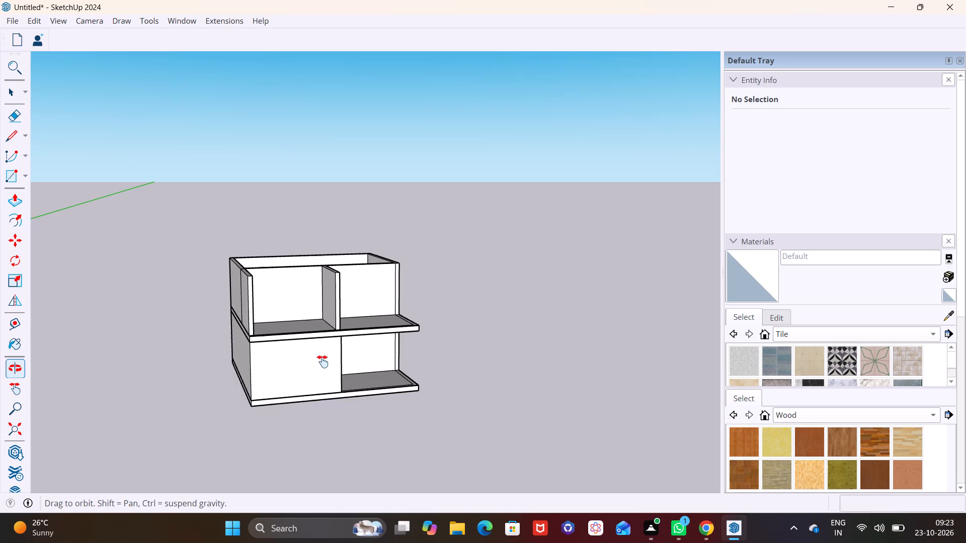
shift+middle_drag(323, 361, 297, 367)
middle_drag(284, 375, 303, 382)
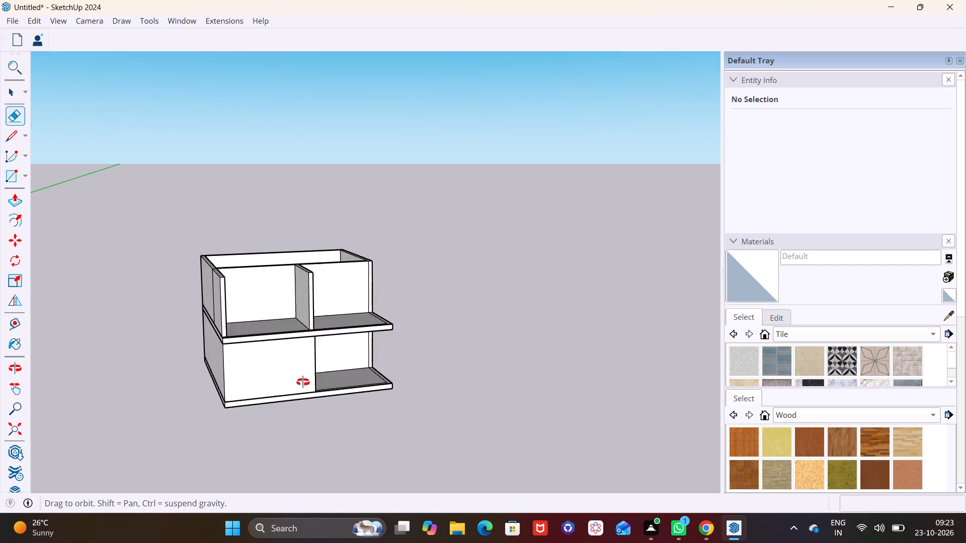
middle_drag(303, 382, 377, 381)
Push the front end face of the upper side wall back about 3' 2" from the slab edge.
scroll(268, 320, up, 5)
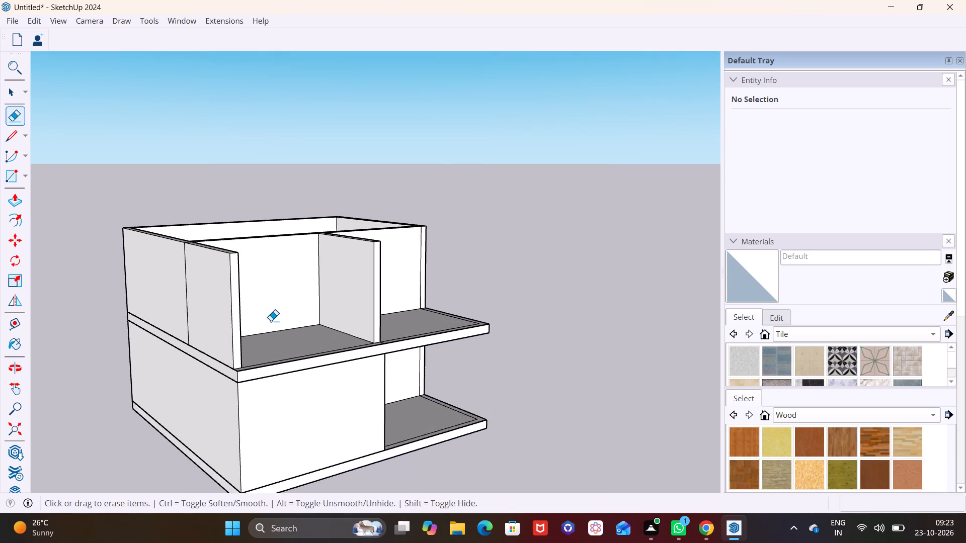
scroll(271, 321, up, 4)
key(space)
click(217, 325)
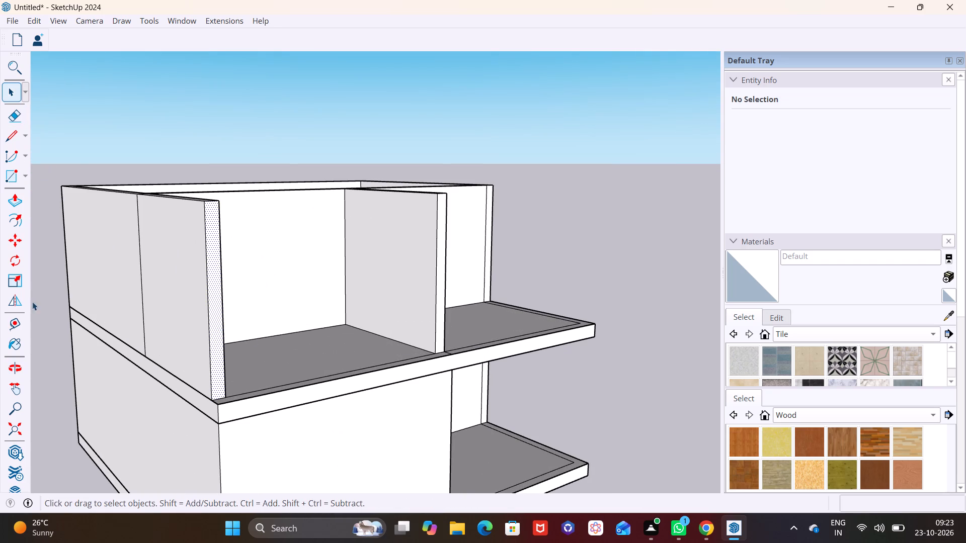
click(15, 205)
click(219, 352)
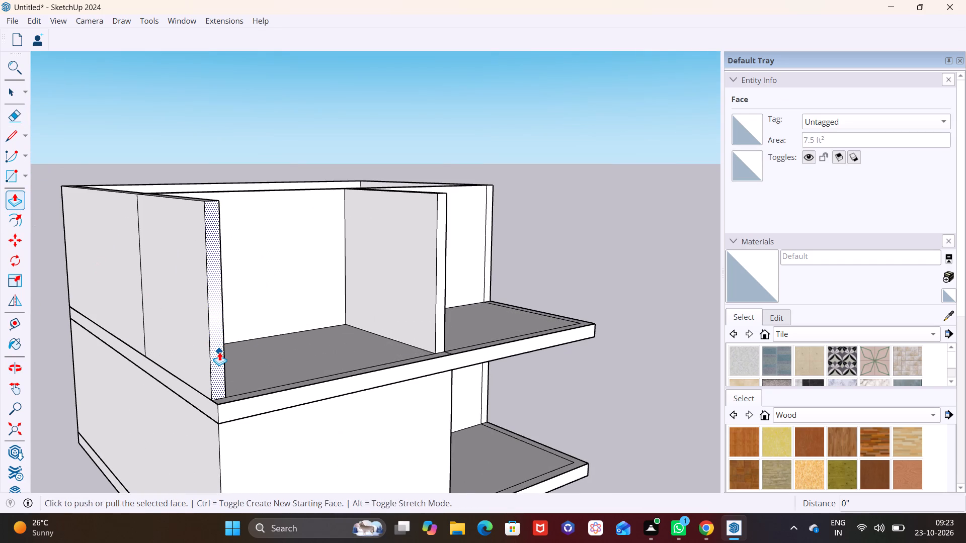
click(196, 338)
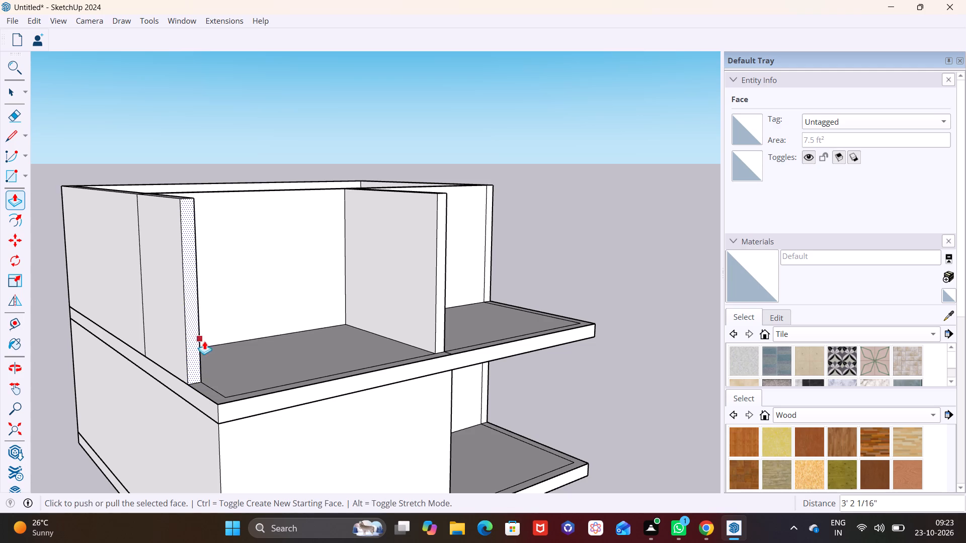
scroll(198, 329, up, 4)
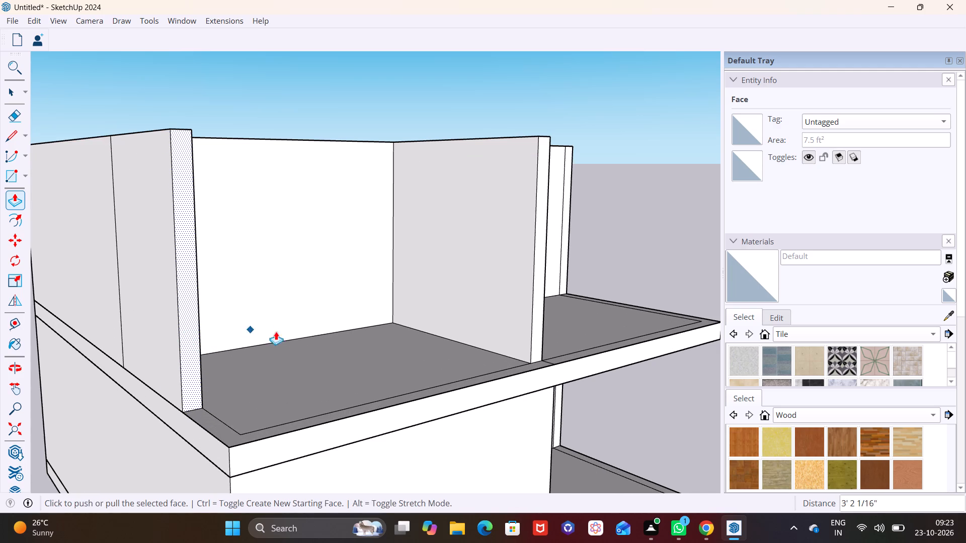
key(space)
Push the front end face of the upper partition back 3' 2 1/16", in line with the side wall's end.
middle_drag(354, 339, 253, 370)
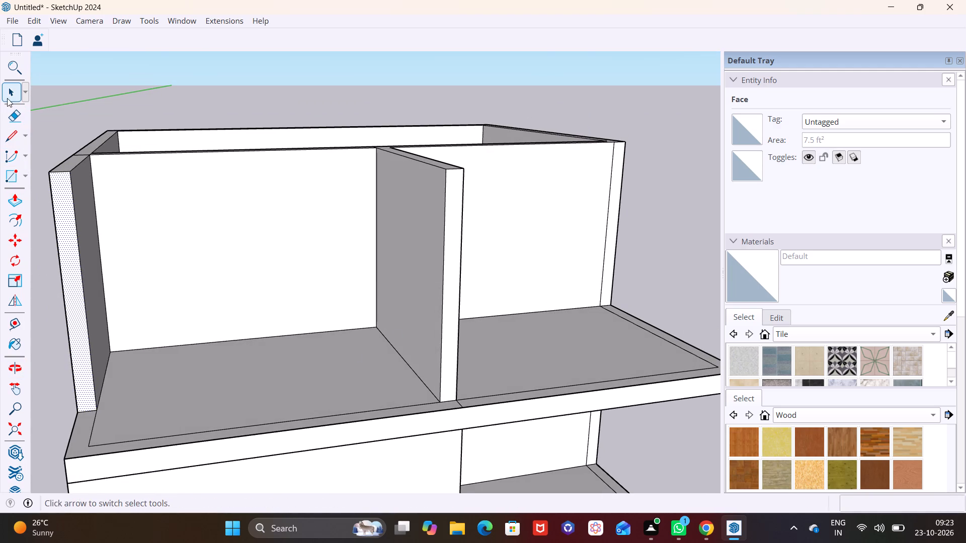
click(7, 98)
click(450, 302)
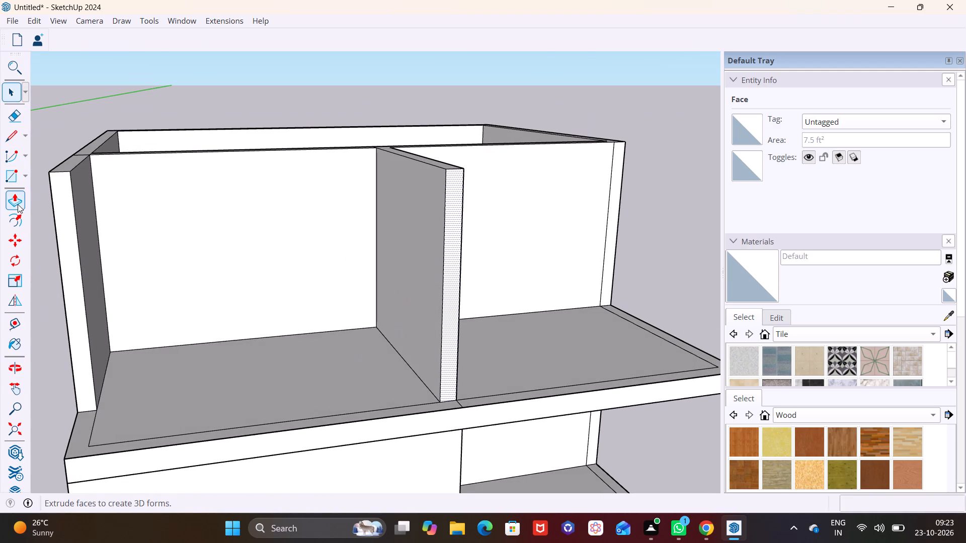
click(18, 204)
click(446, 359)
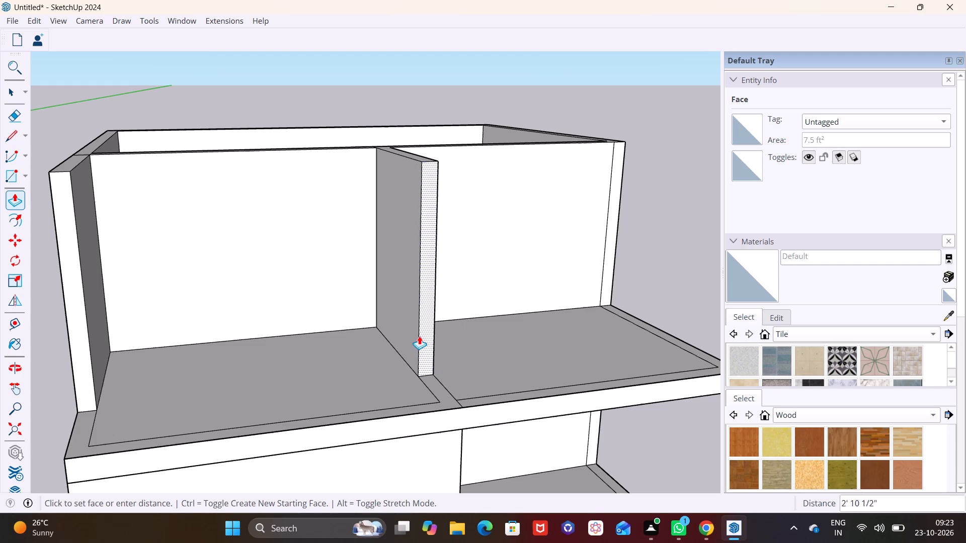
click(86, 349)
Examine the shortened upper side wall and partition against the slab and lower storey from several angles.
shift+middle_drag(342, 419, 227, 459)
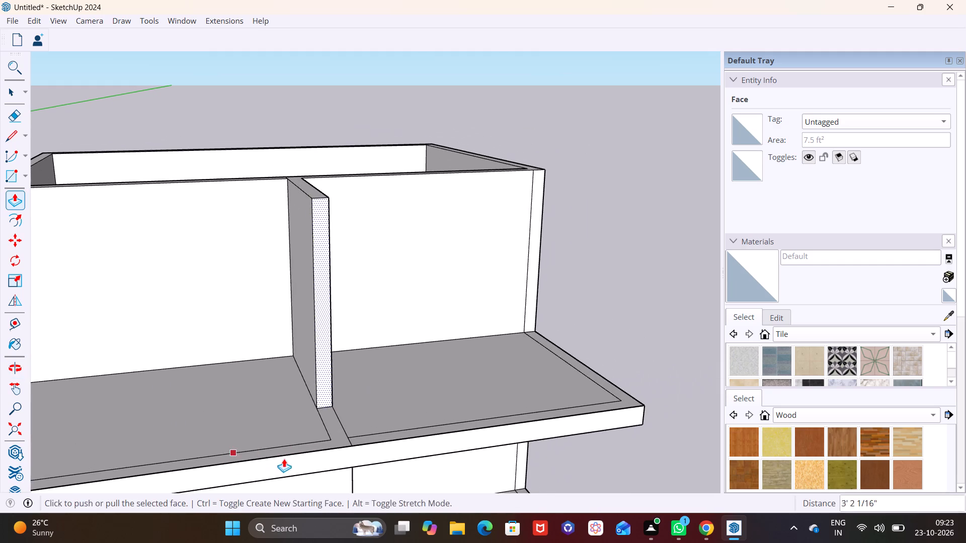
middle_drag(292, 457, 453, 419)
scroll(440, 381, down, 4)
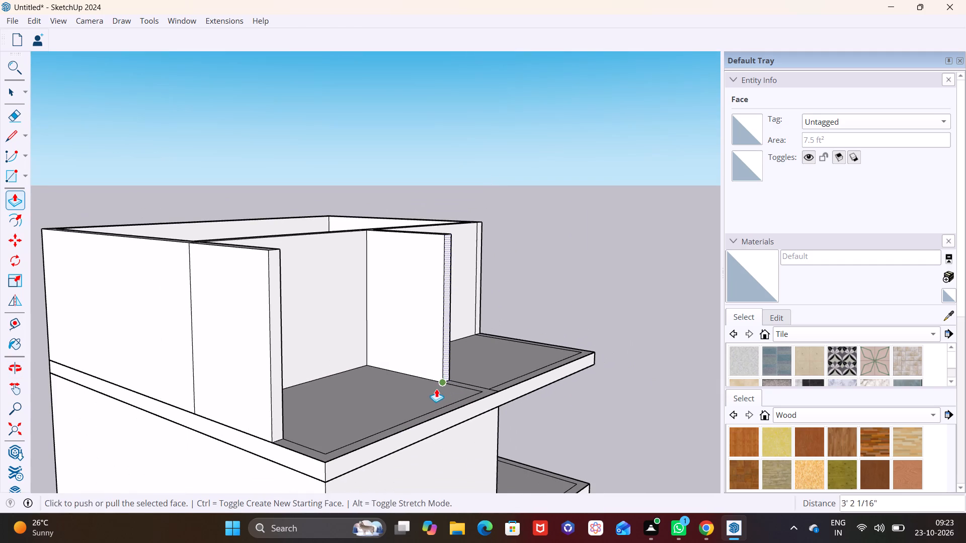
middle_drag(423, 397, 247, 456)
shift+middle_drag(372, 426, 373, 374)
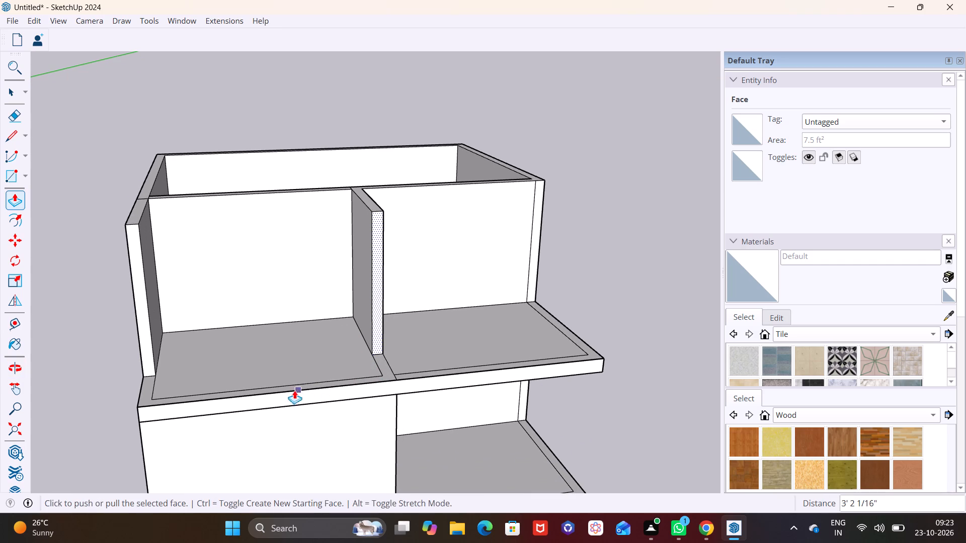
scroll(345, 371, up, 3)
middle_drag(407, 392, 469, 335)
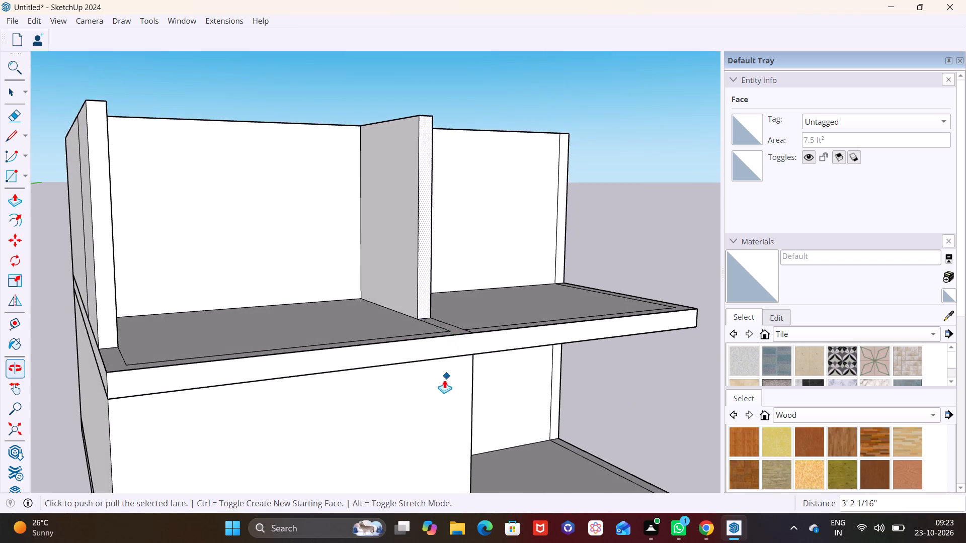
scroll(440, 392, down, 5)
shift+middle_drag(438, 404, 446, 338)
scroll(423, 368, up, 2)
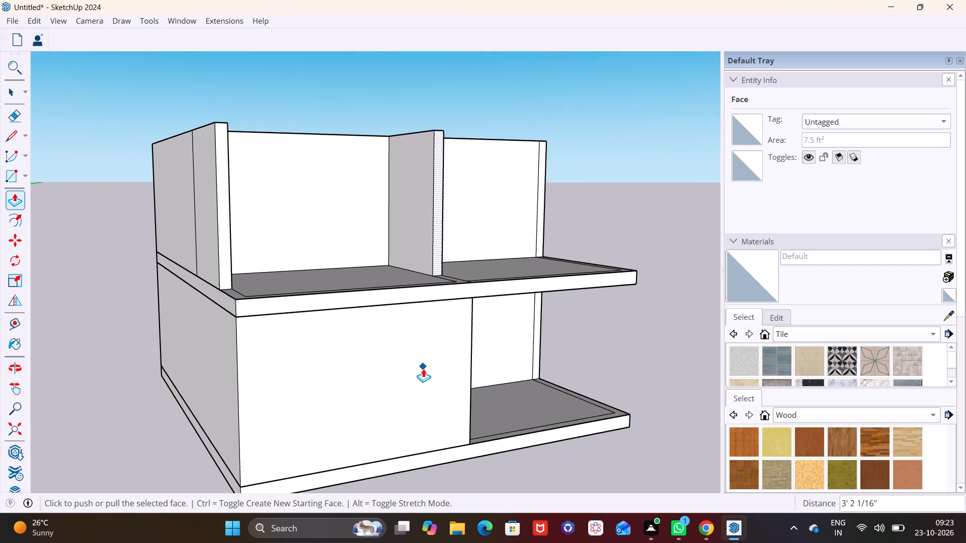
scroll(423, 369, up, 1)
middle_drag(441, 370, 395, 387)
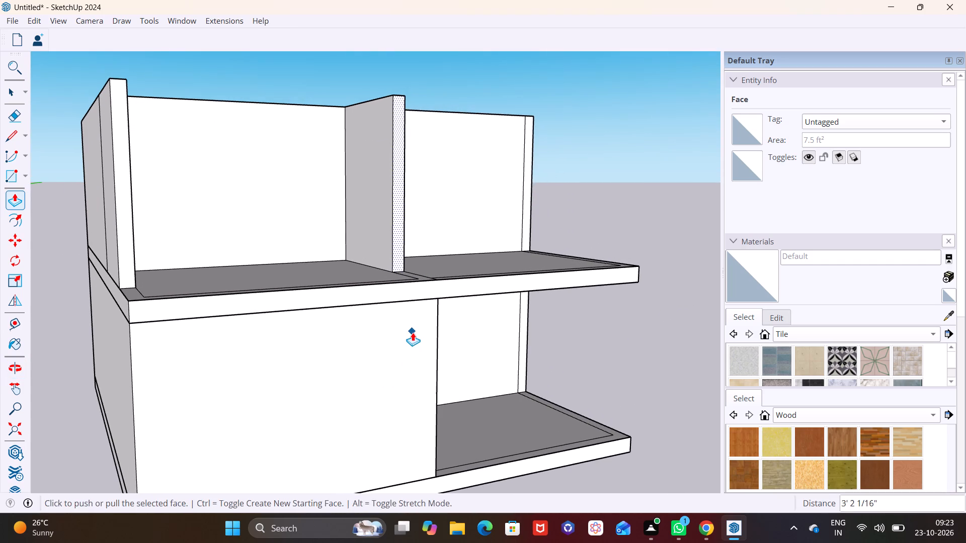
middle_drag(413, 352, 465, 464)
scroll(442, 326, up, 2)
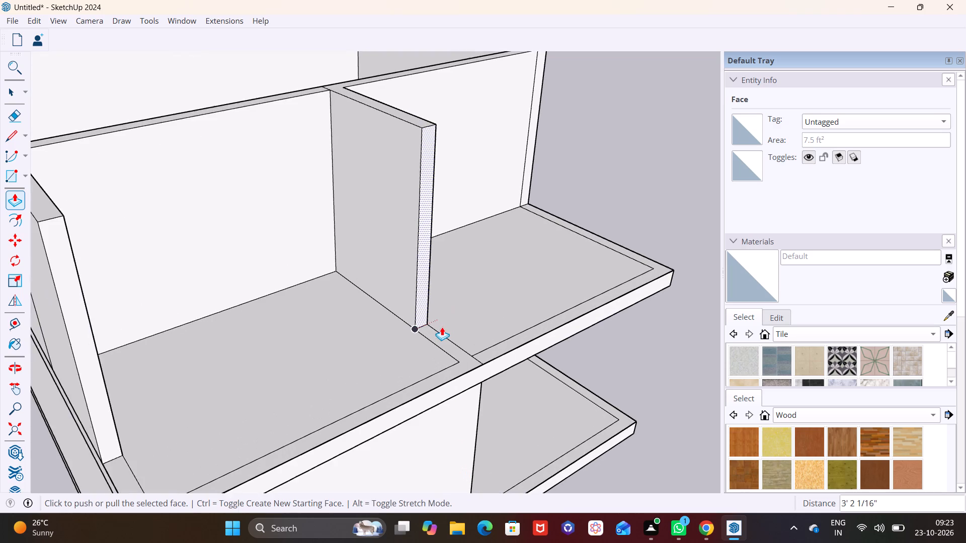
scroll(441, 327, up, 3)
scroll(434, 344, down, 3)
middle_drag(405, 379, 374, 304)
scroll(363, 322, down, 5)
shift+middle_drag(364, 340, 413, 305)
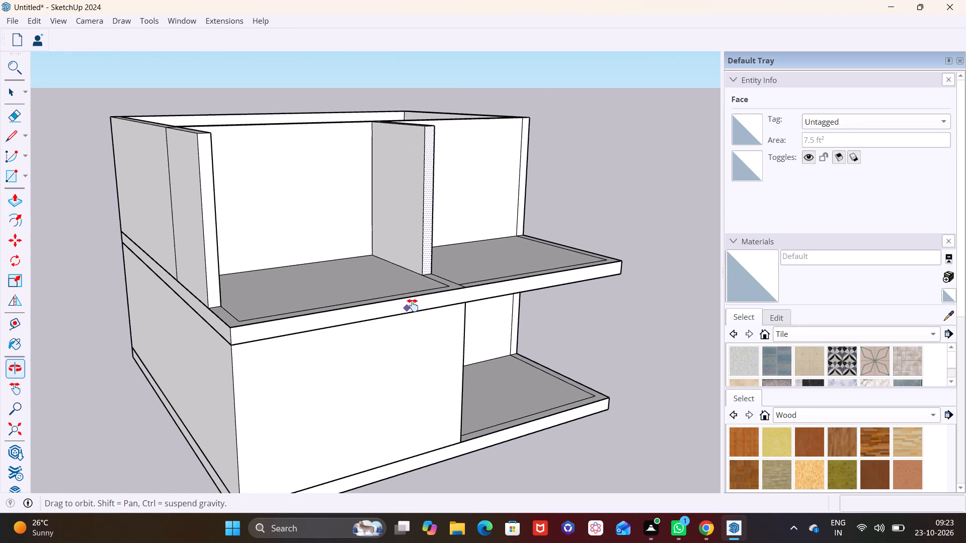
shift+middle_drag(413, 305, 415, 304)
middle_drag(413, 312, 425, 222)
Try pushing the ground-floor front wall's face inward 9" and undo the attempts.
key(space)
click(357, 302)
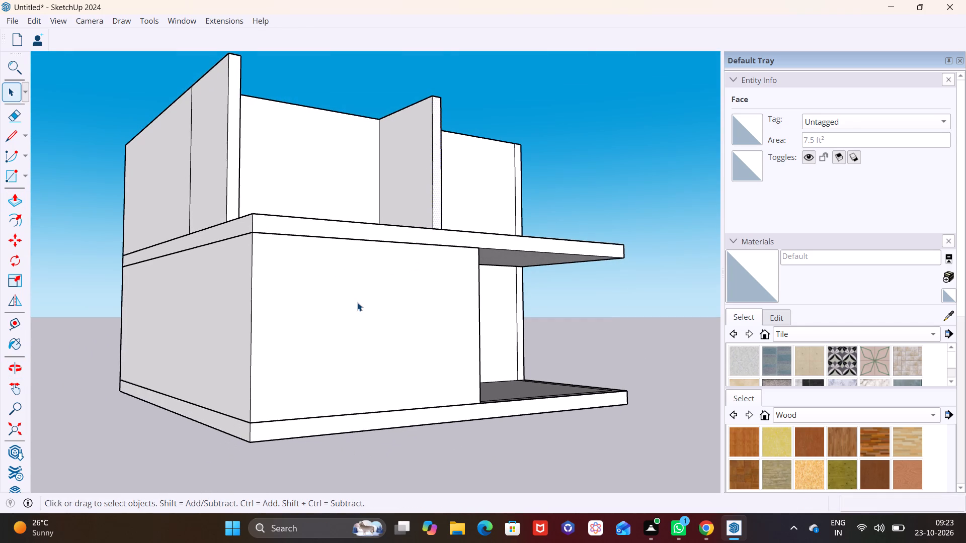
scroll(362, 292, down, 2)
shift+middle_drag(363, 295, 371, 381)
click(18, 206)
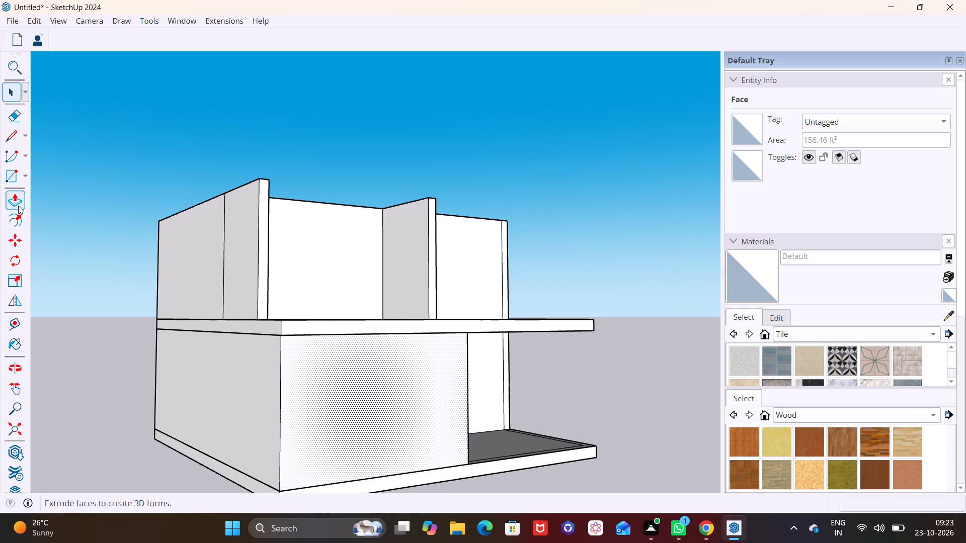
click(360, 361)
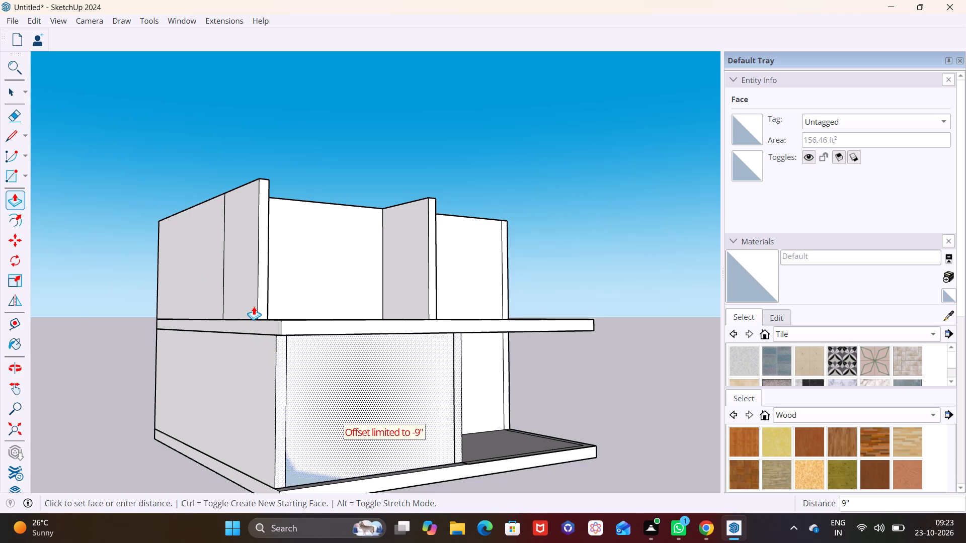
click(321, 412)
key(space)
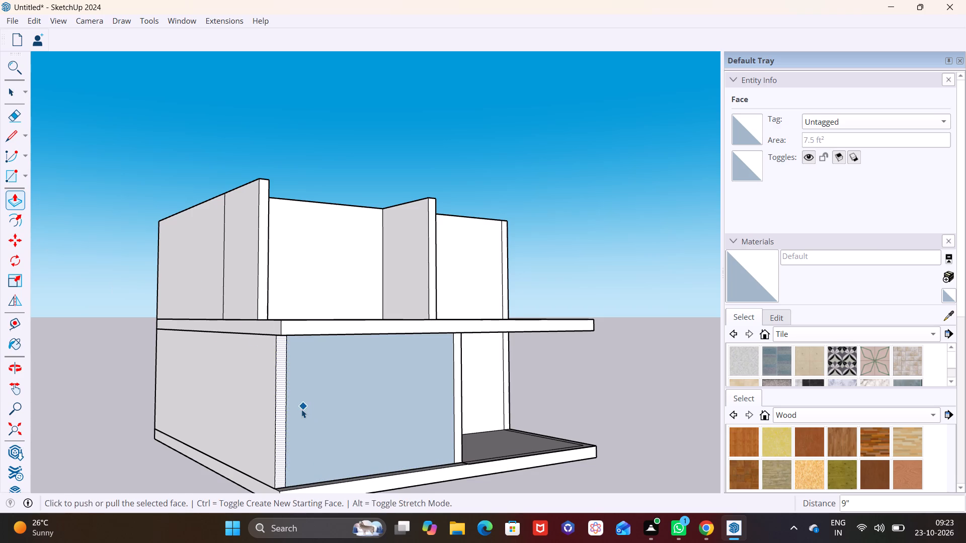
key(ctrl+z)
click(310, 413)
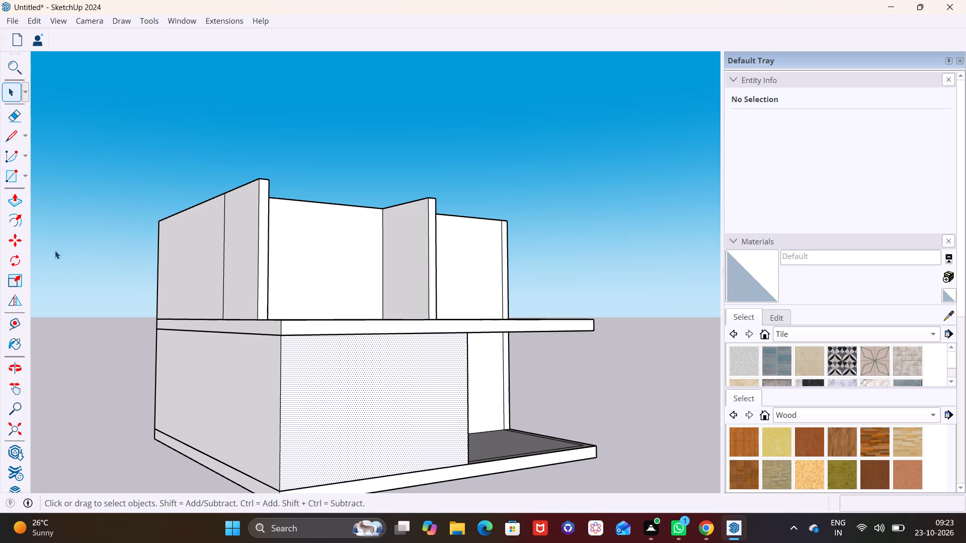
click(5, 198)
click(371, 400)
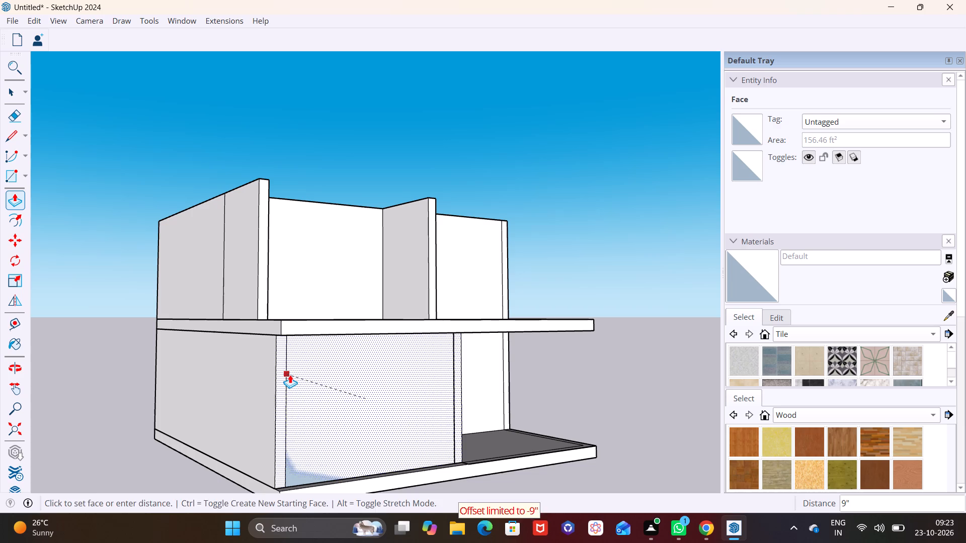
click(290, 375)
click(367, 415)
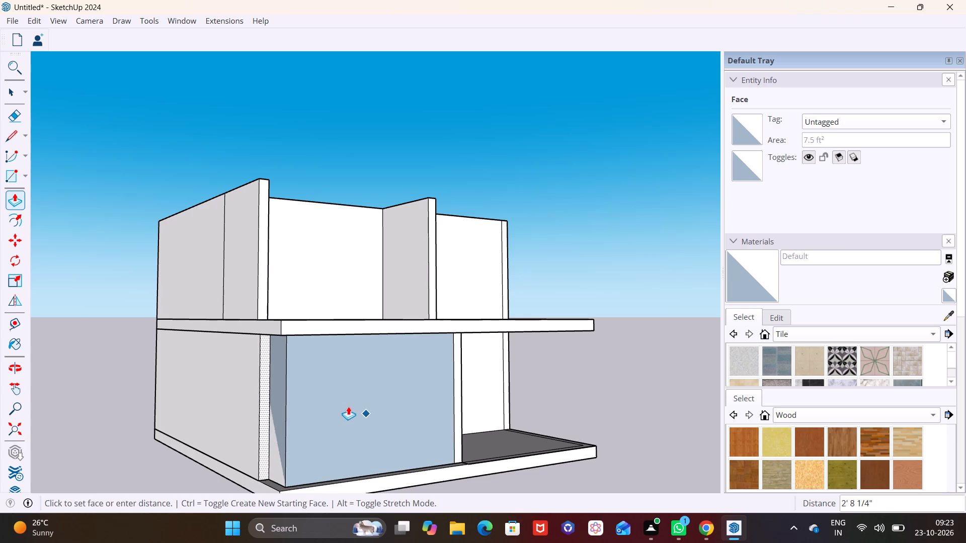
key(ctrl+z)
Push the ground-floor front wall's outer face inward 9", through the wall's full thickness.
key(space)
click(351, 412)
click(20, 207)
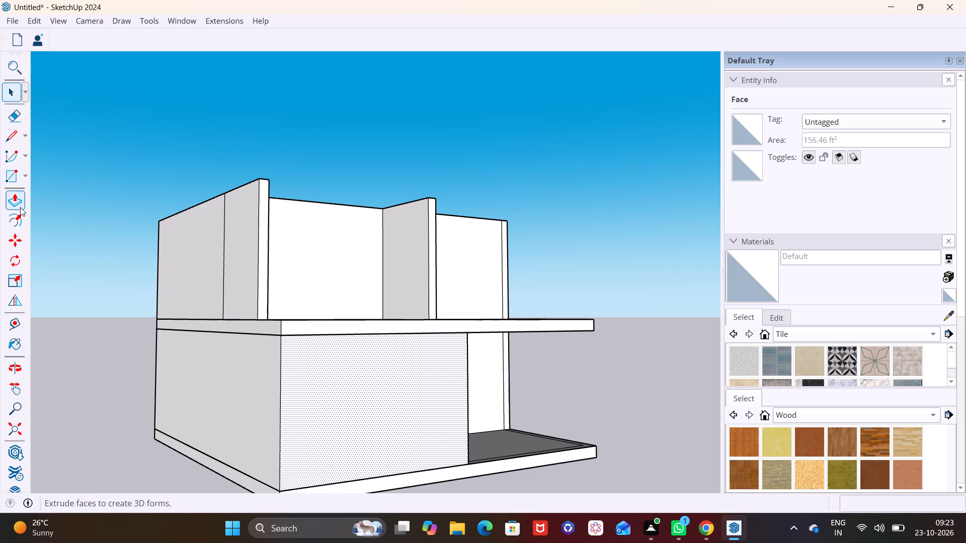
click(372, 412)
click(353, 404)
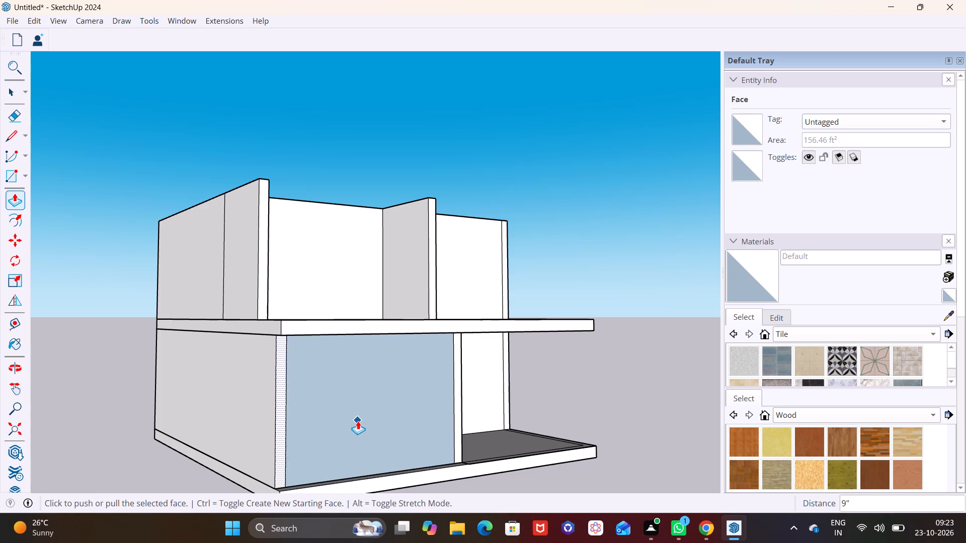
key(space)
Push the remaining ground-floor front face back 3' 2 1/16", in line with the upper side wall's end.
click(622, 417)
click(373, 423)
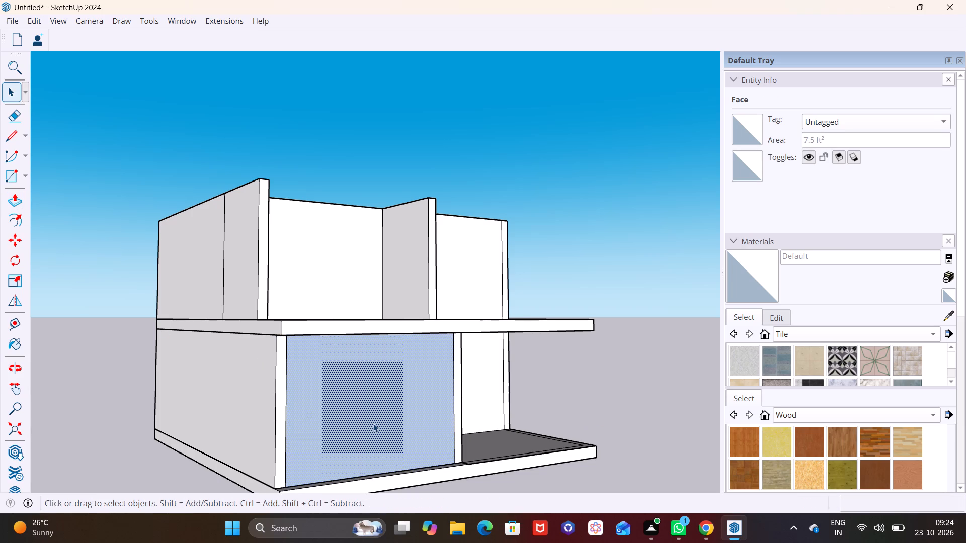
click(14, 206)
click(354, 432)
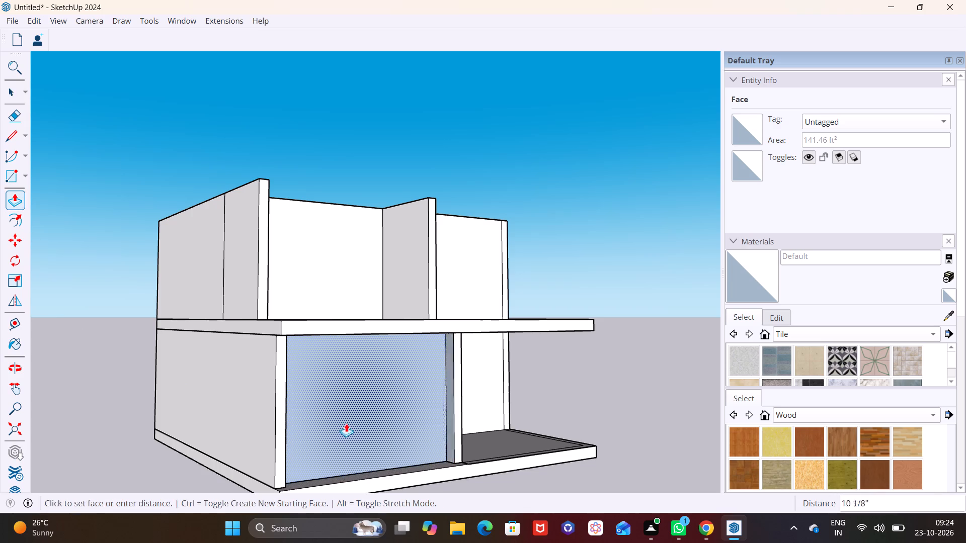
click(258, 304)
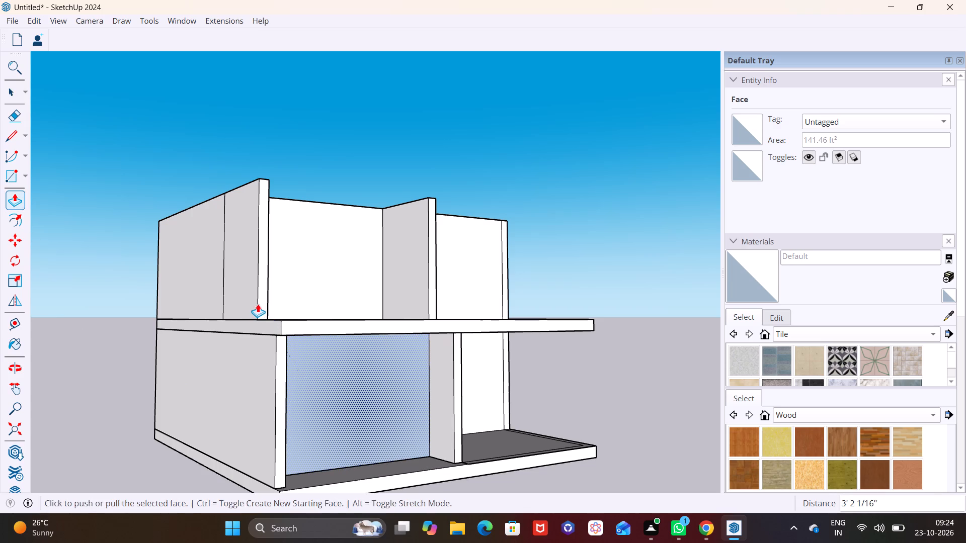
key(space)
Examine the recessed ground-floor front face and its adjoining walls from above and the side.
scroll(339, 427, down, 3)
middle_drag(343, 423, 301, 496)
scroll(306, 404, up, 2)
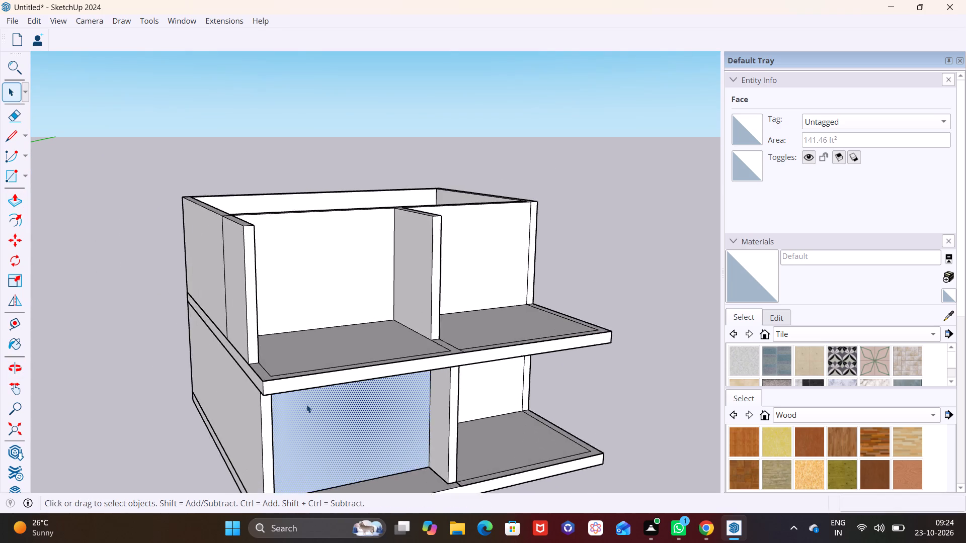
scroll(306, 404, up, 3)
shift+middle_drag(359, 414, 389, 330)
shift+scroll(374, 369, up, 1)
middle_drag(368, 382, 450, 367)
key(space)
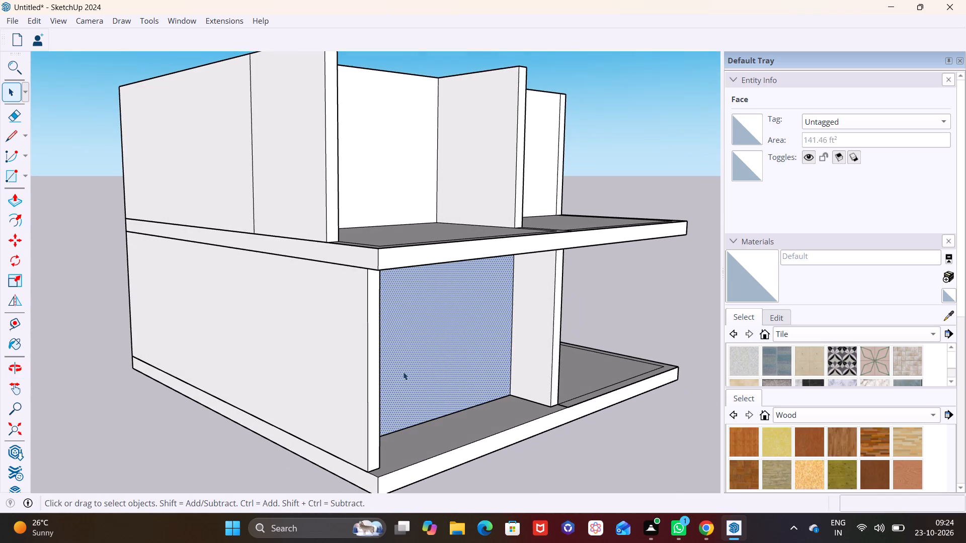
Push the end face of the ground-floor outer side wall back 3' 2 1/16", flush with the recessed front wall.
click(375, 366)
click(15, 204)
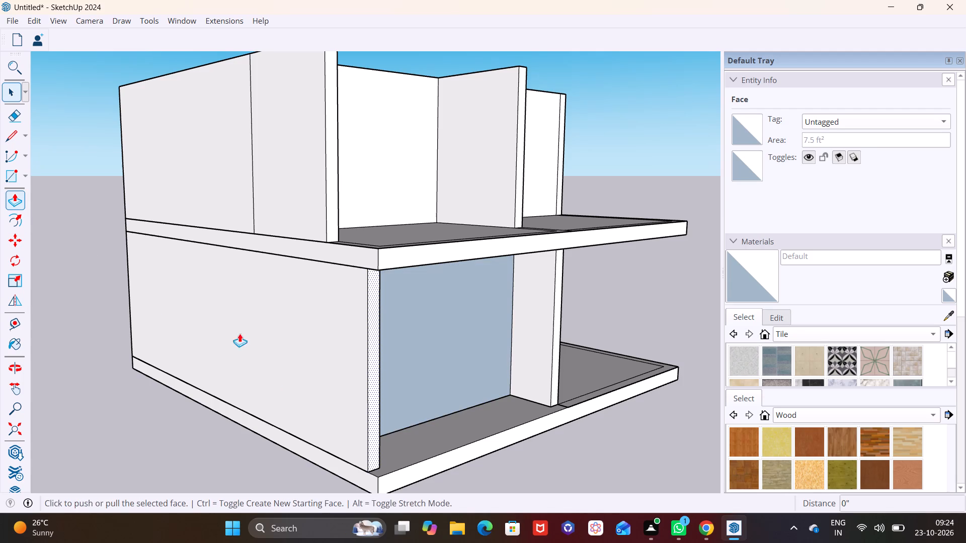
click(372, 359)
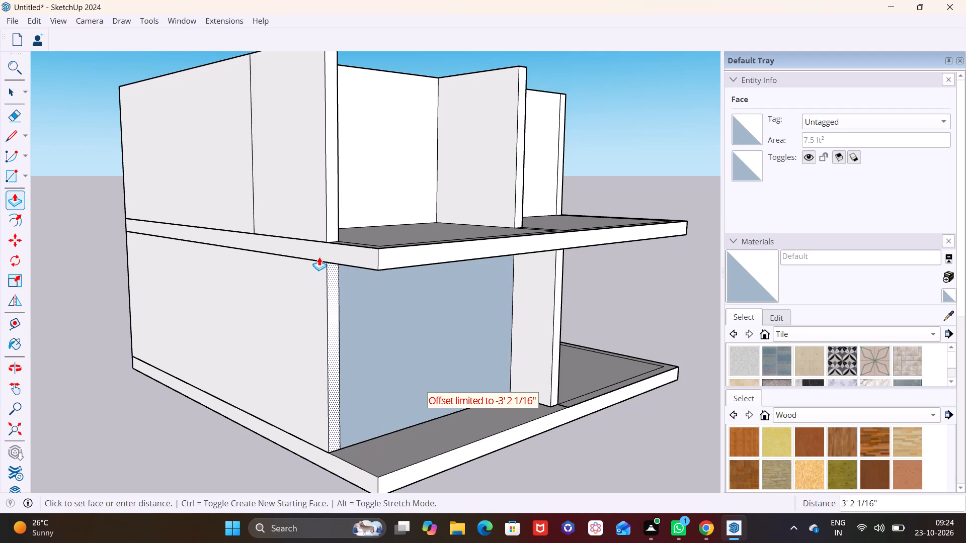
click(320, 244)
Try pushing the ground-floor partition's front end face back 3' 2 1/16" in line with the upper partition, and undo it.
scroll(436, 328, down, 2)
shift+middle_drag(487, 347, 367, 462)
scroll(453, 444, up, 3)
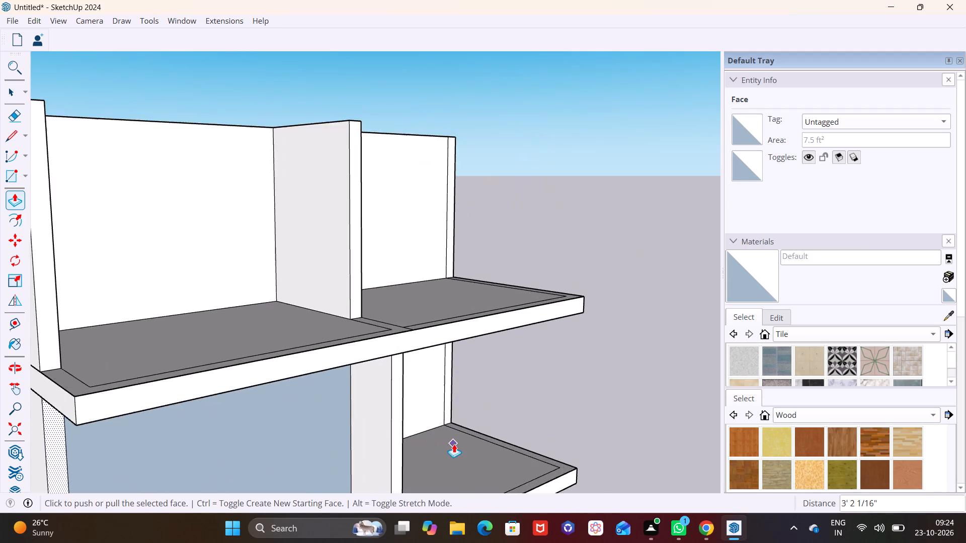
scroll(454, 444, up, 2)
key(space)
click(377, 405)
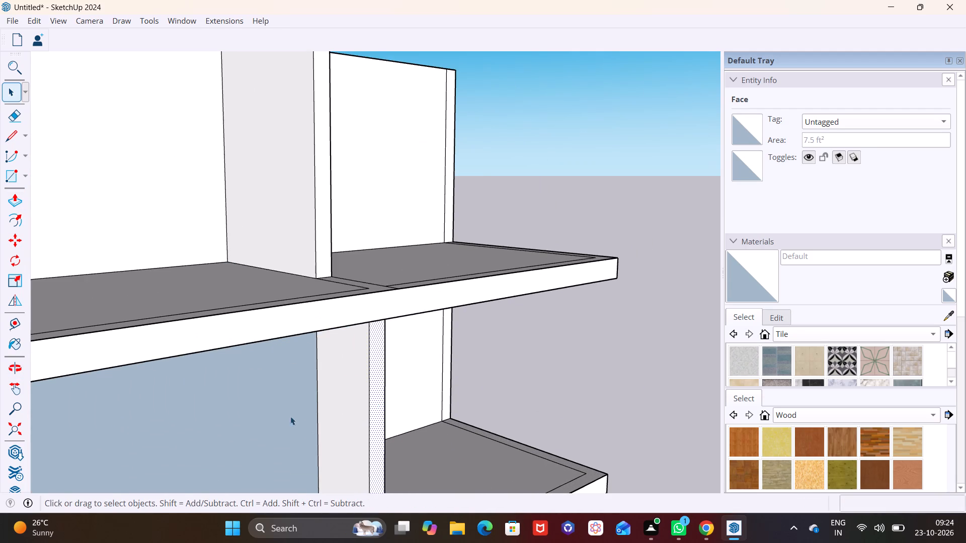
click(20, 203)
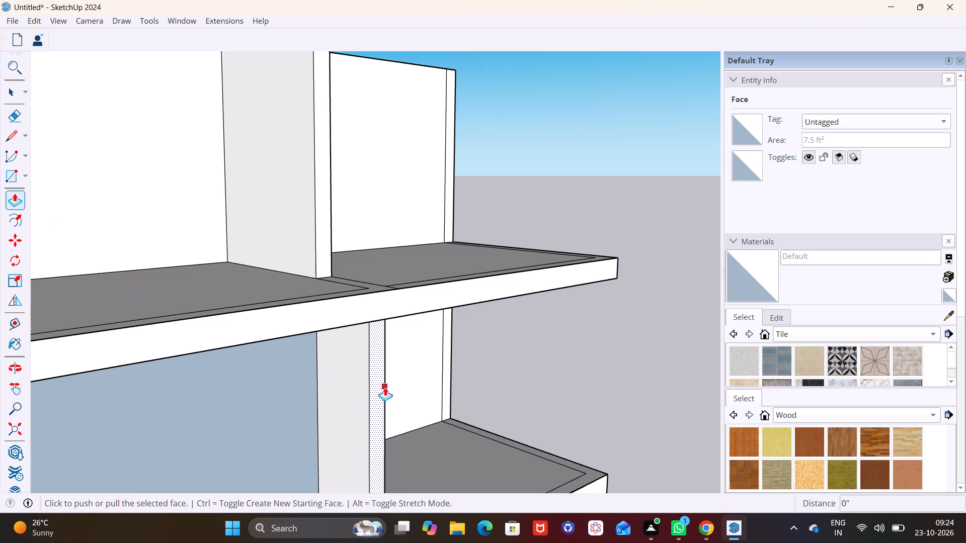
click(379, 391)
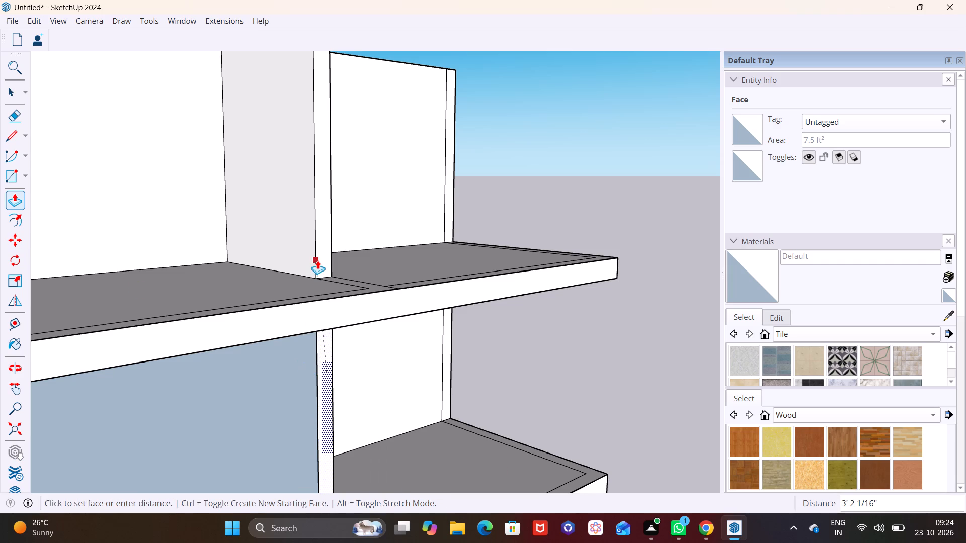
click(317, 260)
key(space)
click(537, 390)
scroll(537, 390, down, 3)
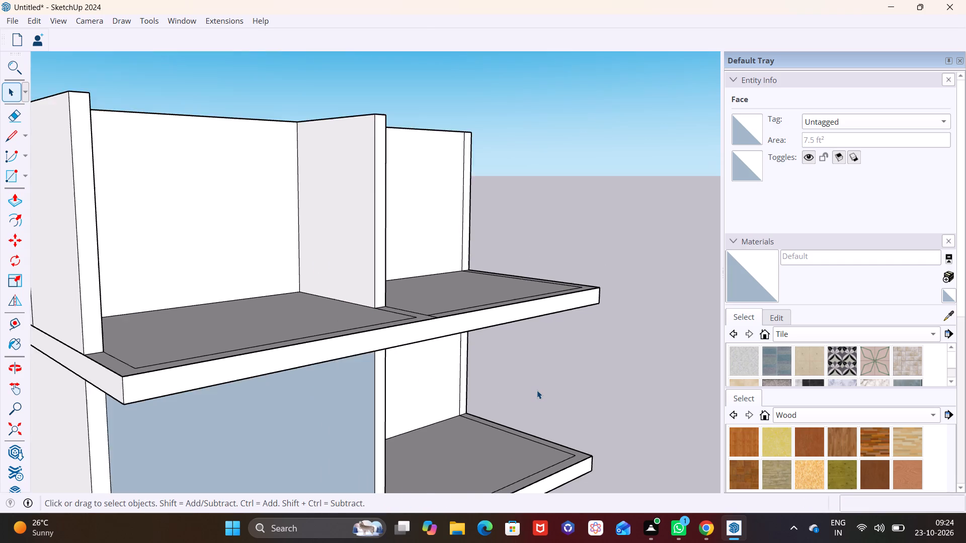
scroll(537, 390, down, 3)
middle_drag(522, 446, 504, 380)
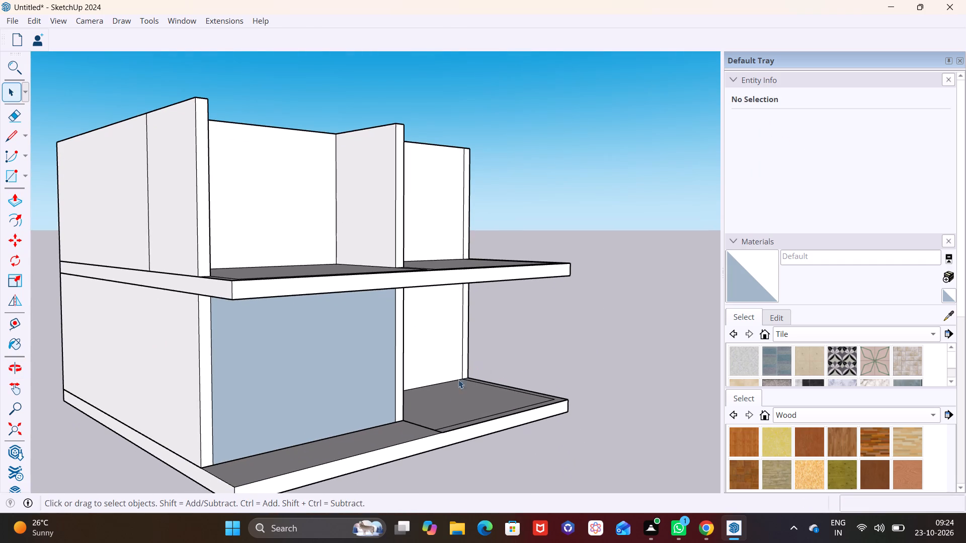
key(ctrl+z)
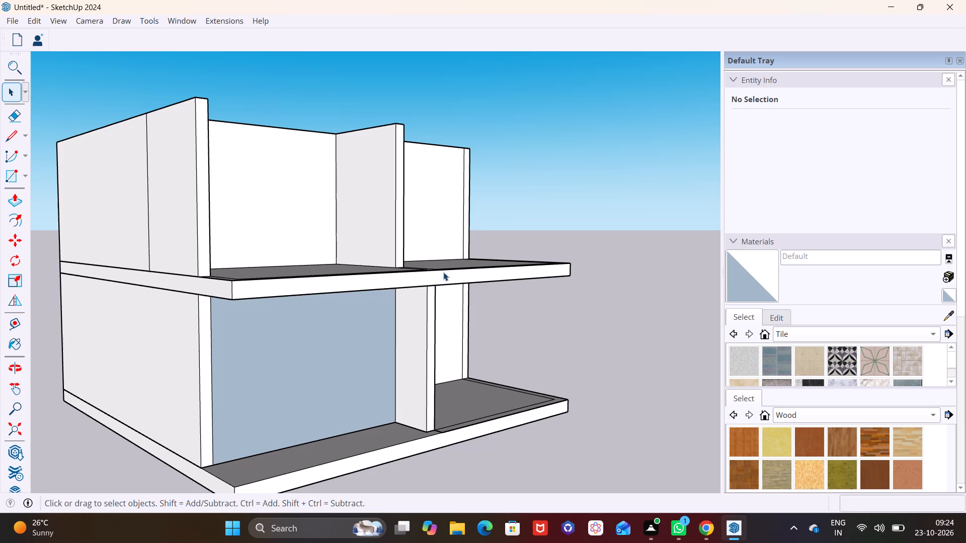
Examine the partitions, slab edges and recessed front walls on both storeys from above, the front and the side.
middle_drag(443, 272, 412, 327)
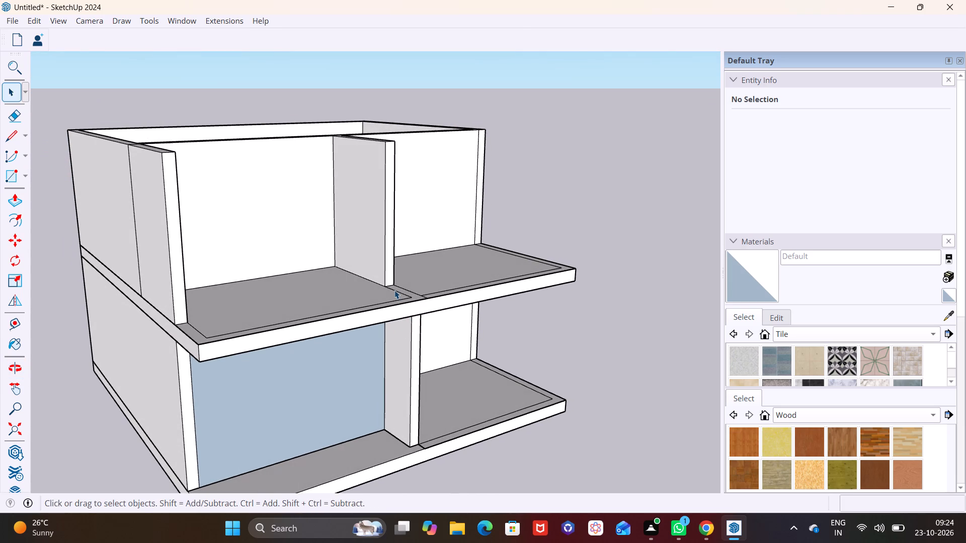
scroll(394, 290, up, 2)
shift+middle_drag(394, 289, 352, 356)
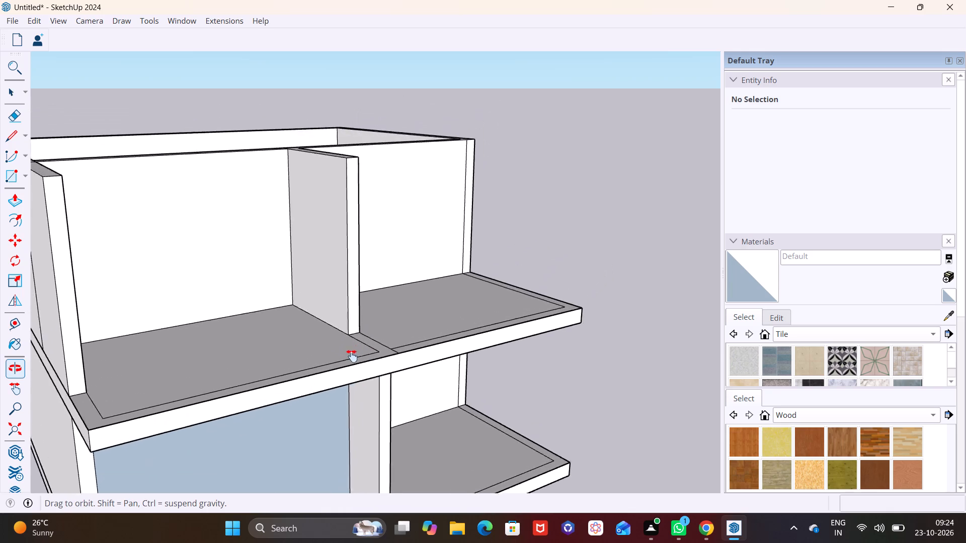
shift+middle_drag(352, 356, 346, 370)
scroll(359, 336, up, 2)
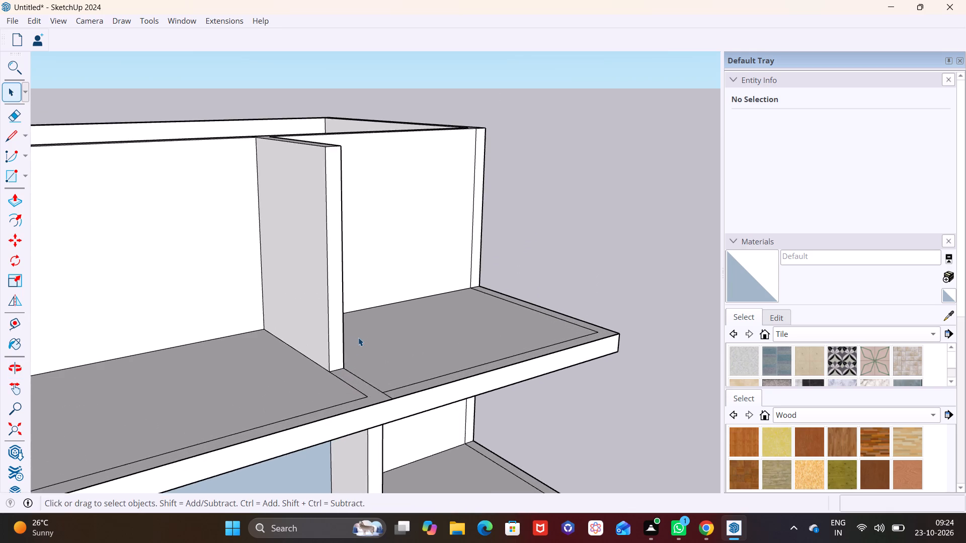
middle_drag(357, 339, 334, 387)
scroll(339, 385, down, 4)
middle_drag(339, 385, 361, 338)
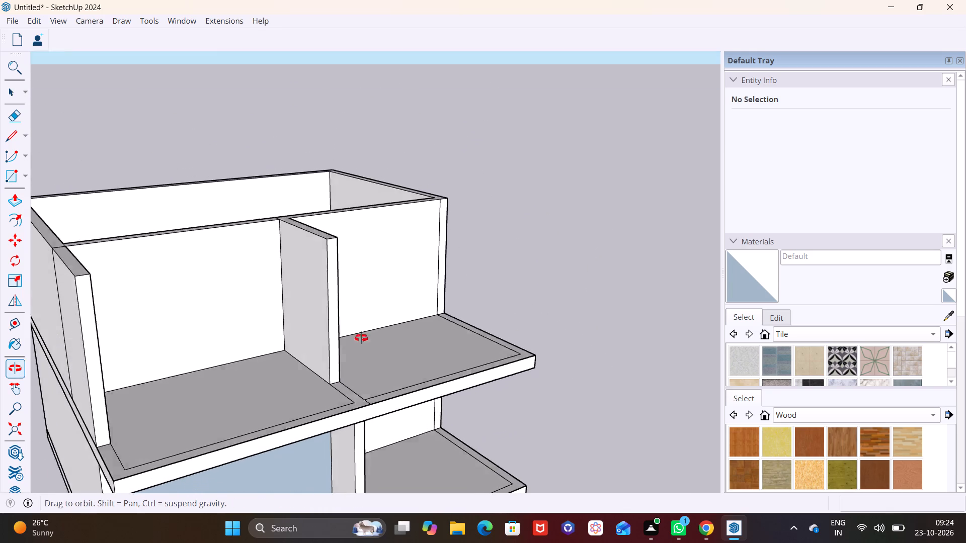
middle_drag(361, 338, 389, 319)
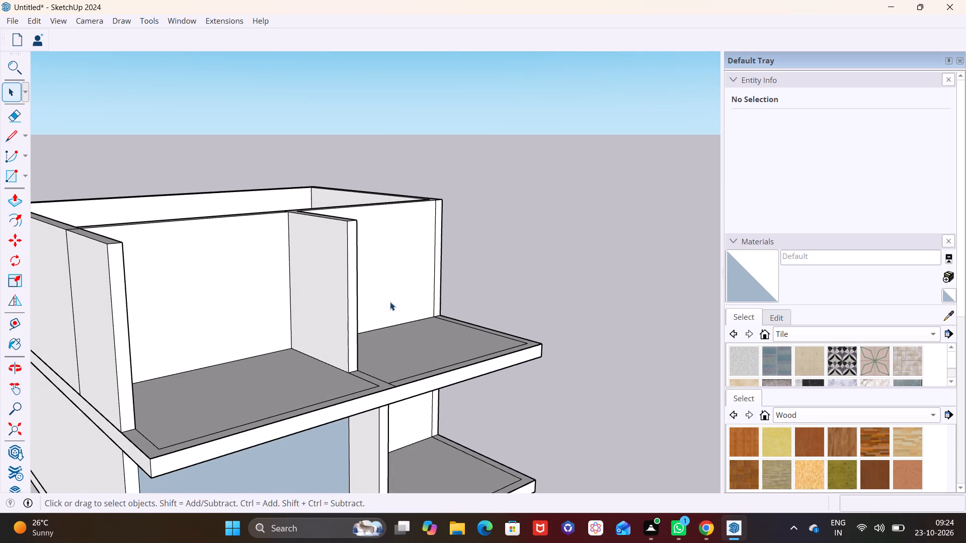
scroll(366, 310, up, 2)
middle_drag(340, 325, 501, 269)
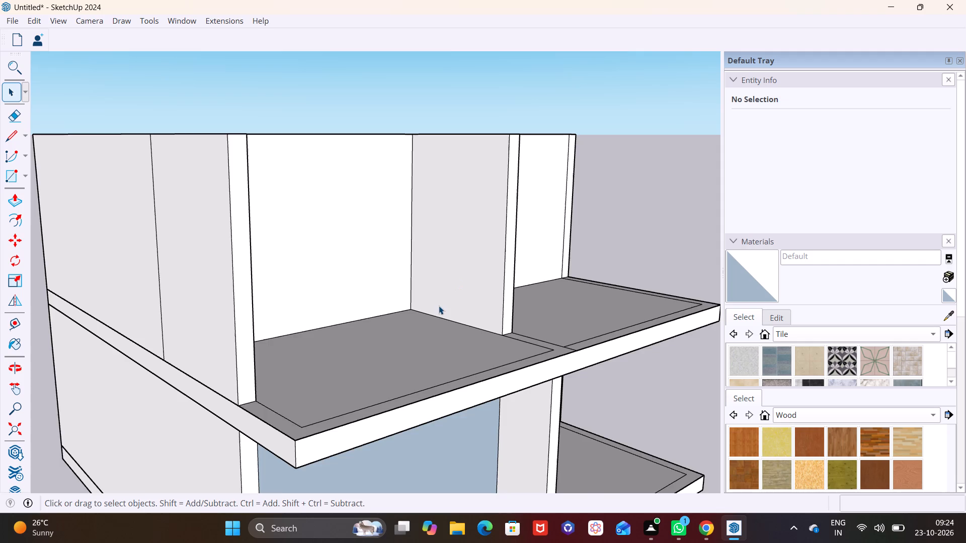
scroll(448, 325, down, 3)
middle_drag(439, 354, 307, 361)
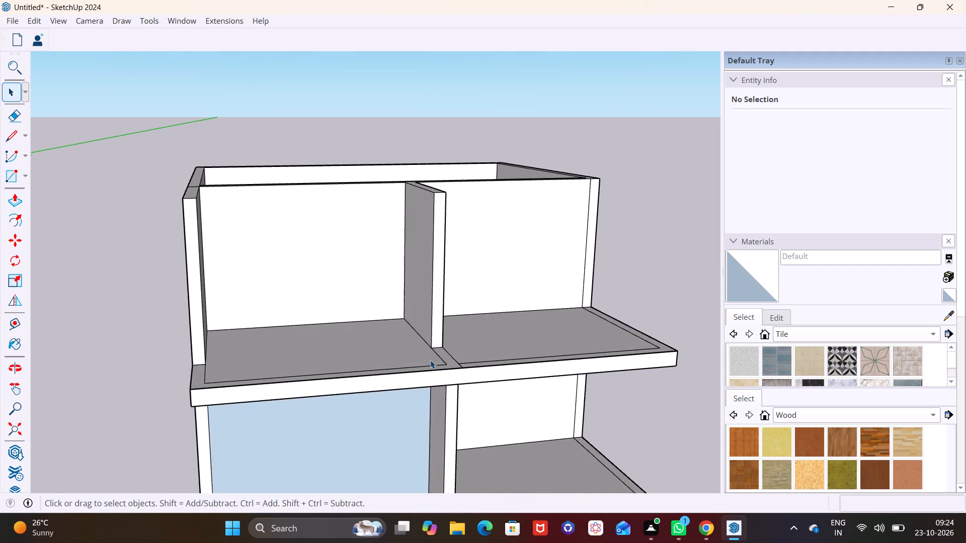
scroll(430, 360, down, 5)
middle_drag(447, 414, 462, 340)
middle_drag(436, 372, 518, 351)
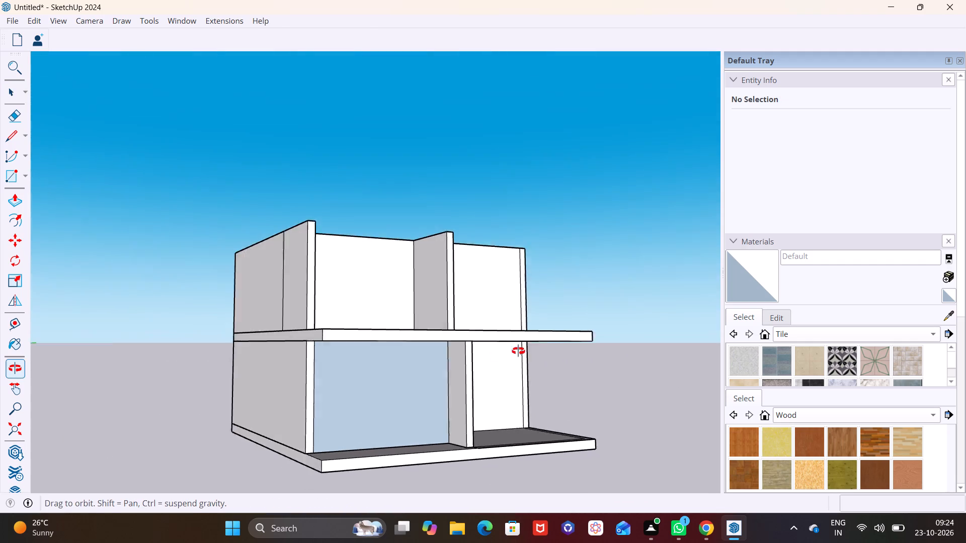
middle_drag(518, 351, 573, 355)
middle_drag(498, 377, 359, 428)
scroll(379, 396, up, 4)
shift+middle_drag(455, 428, 423, 369)
middle_drag(350, 393, 341, 393)
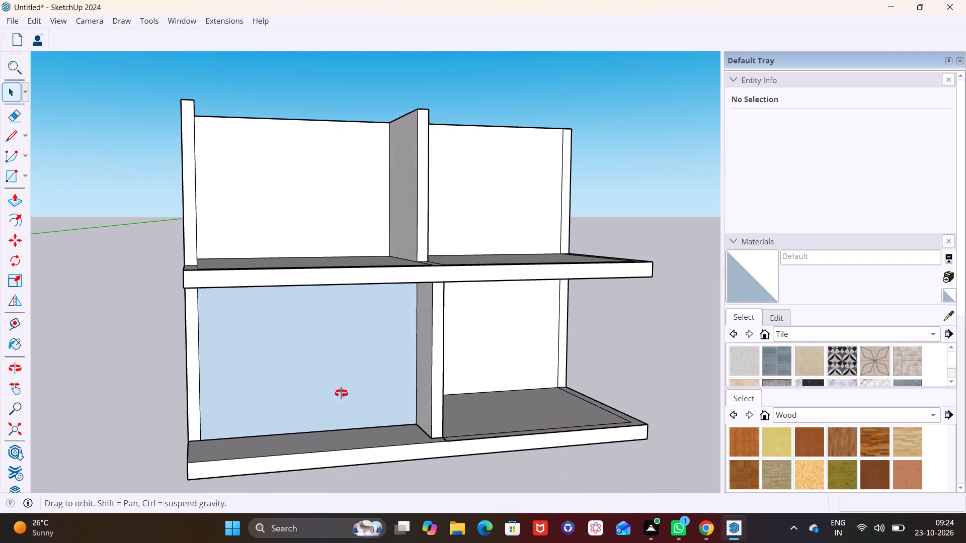
middle_drag(341, 393, 301, 393)
scroll(431, 361, down, 6)
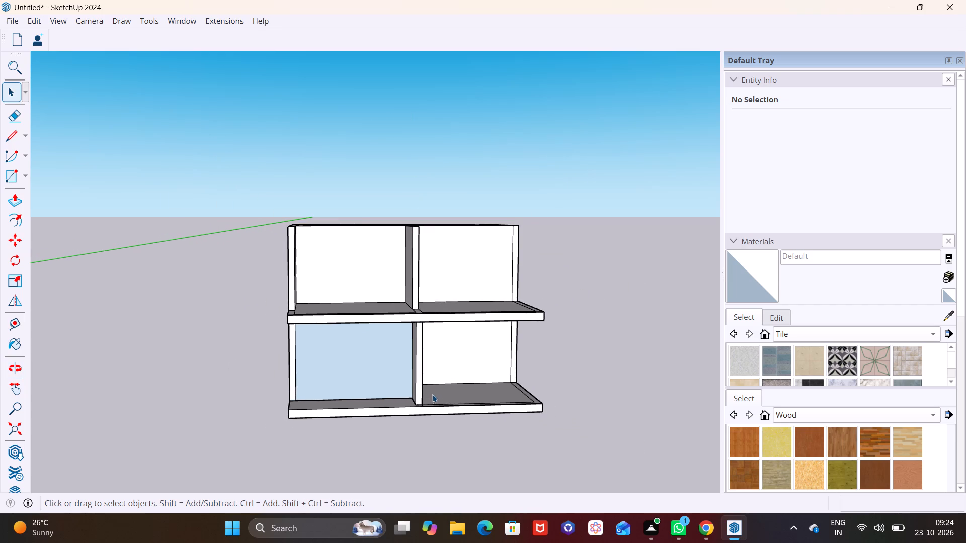
middle_drag(434, 395, 525, 401)
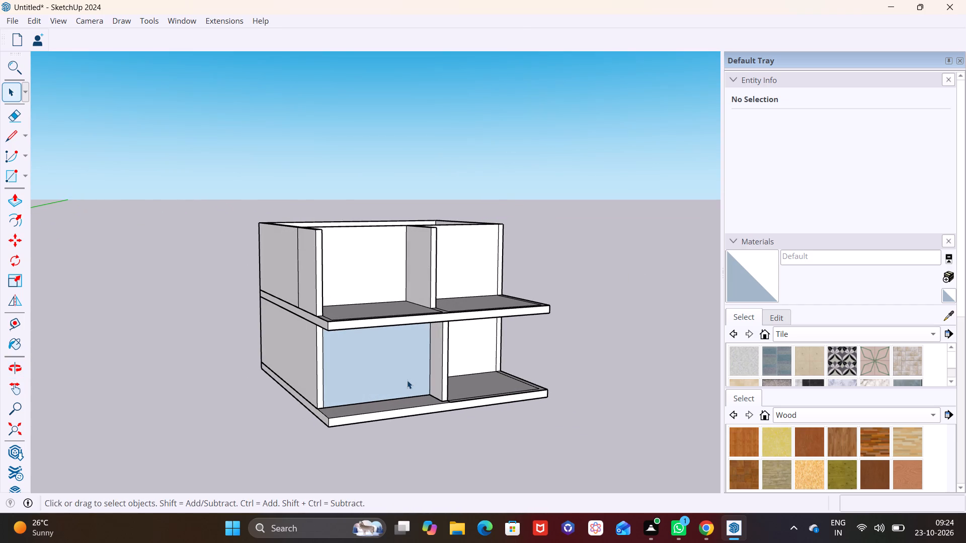
scroll(407, 380, up, 3)
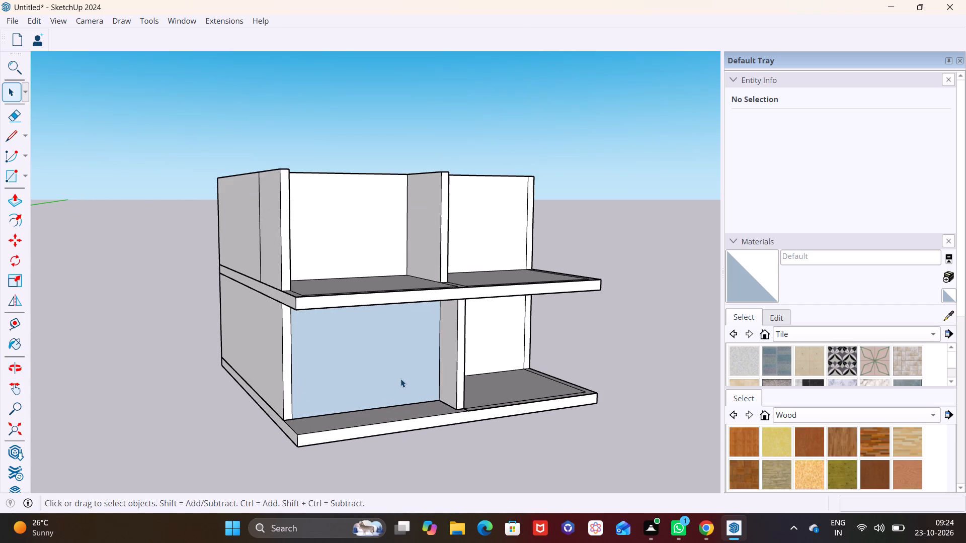
middle_drag(398, 384, 301, 389)
scroll(302, 390, down, 4)
Open 3D Warehouse and search its models for "windows".
click(179, 18)
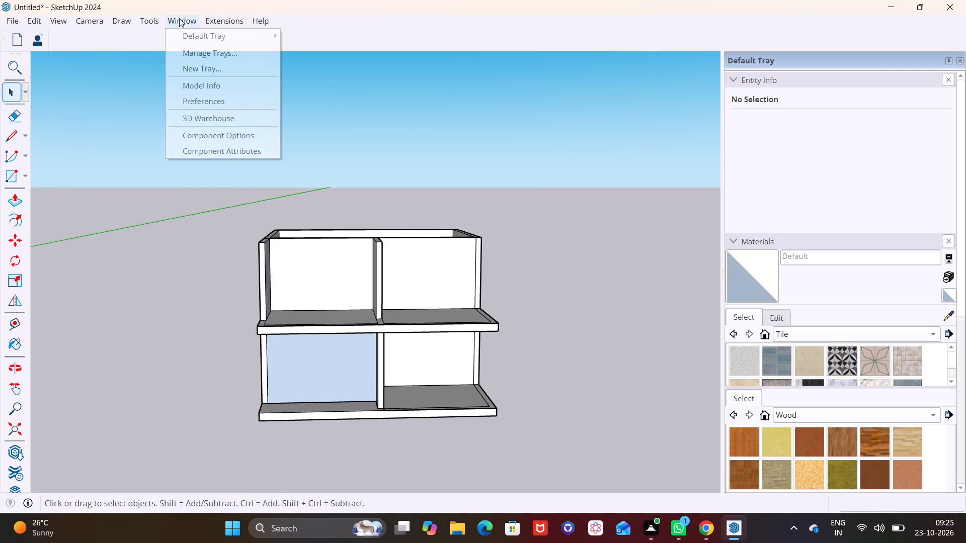
click(192, 121)
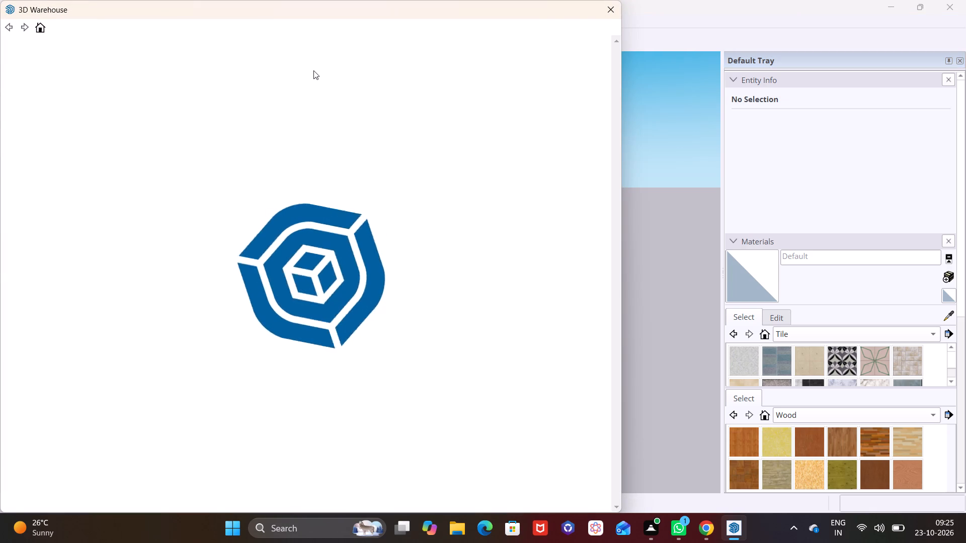
click(273, 51)
key(w)
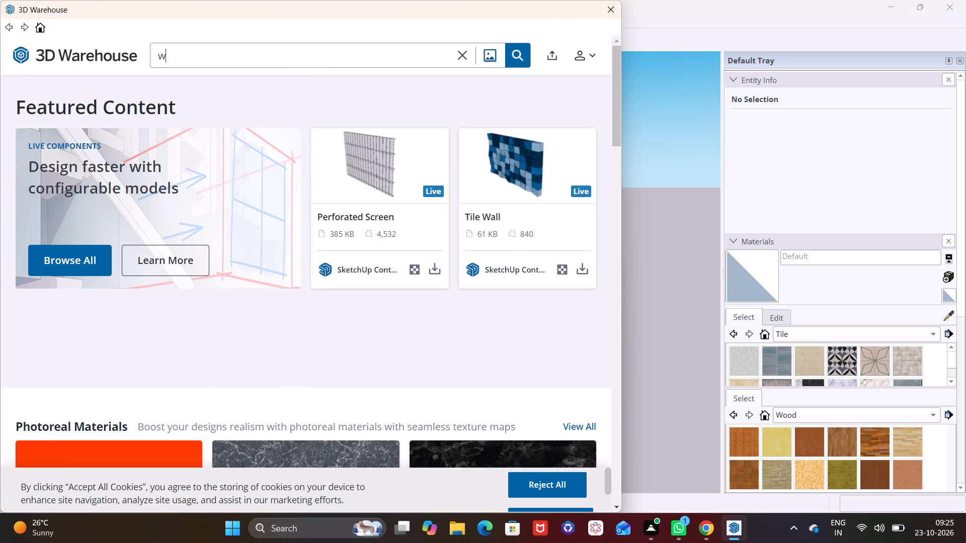
text(indows)
key(space)
text(\)
key(Return)
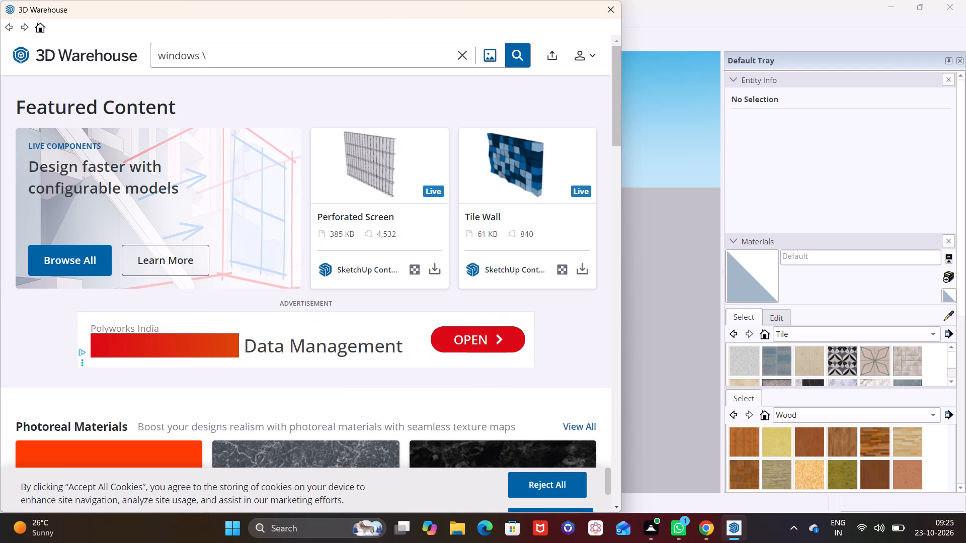
key(BackSpace)
click(258, 55)
key(BackSpace)
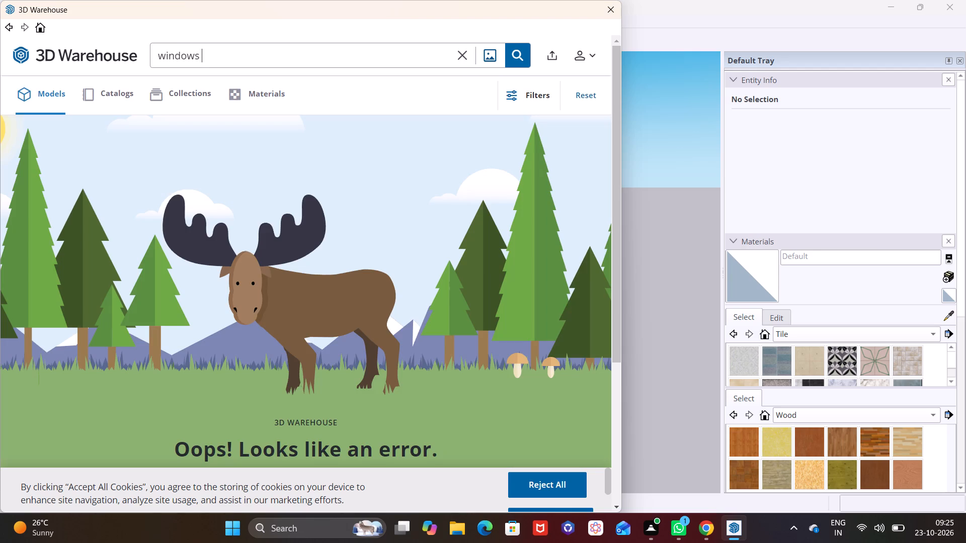
key(Return)
Find the 140 KB black-framed three-panel "Window" among the search results and load it directly into the model.
scroll(265, 124, down, 1)
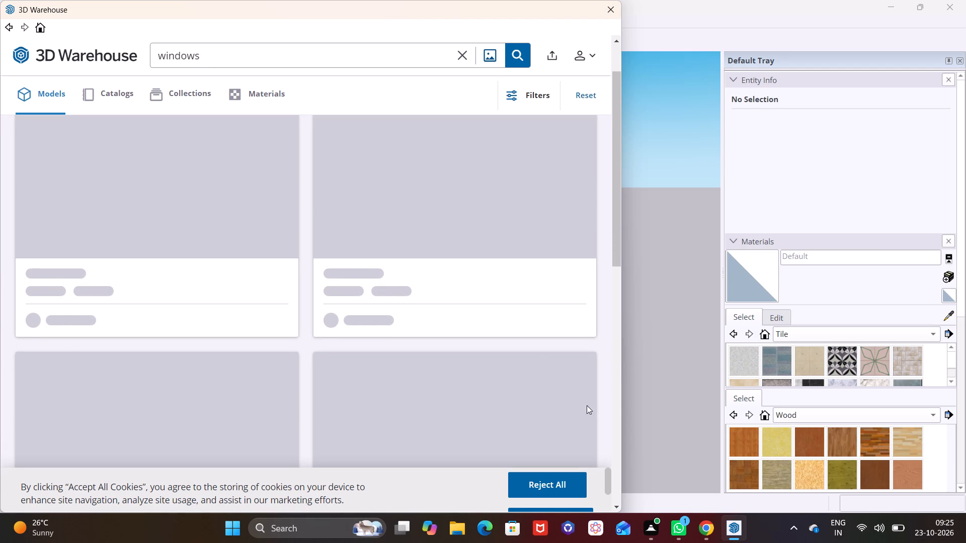
click(613, 505)
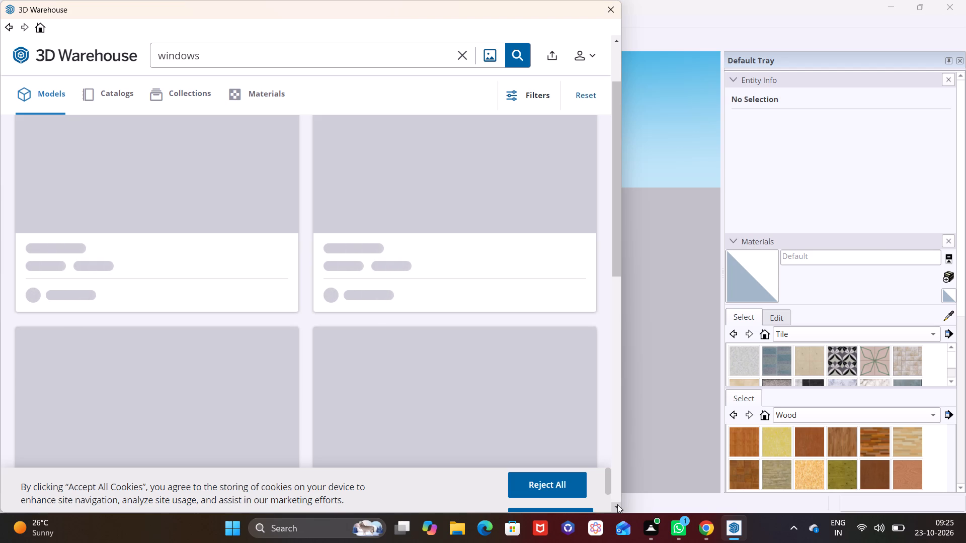
click(617, 504)
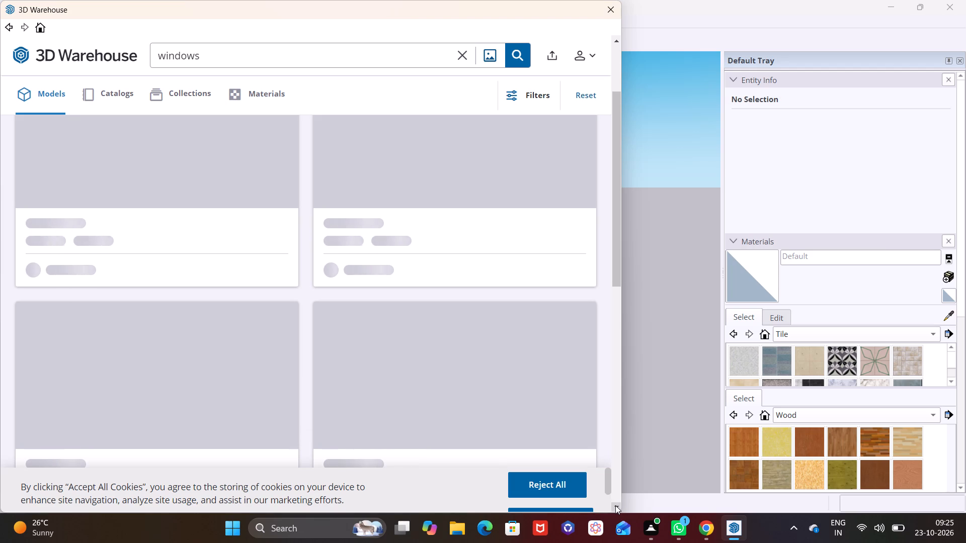
click(613, 505)
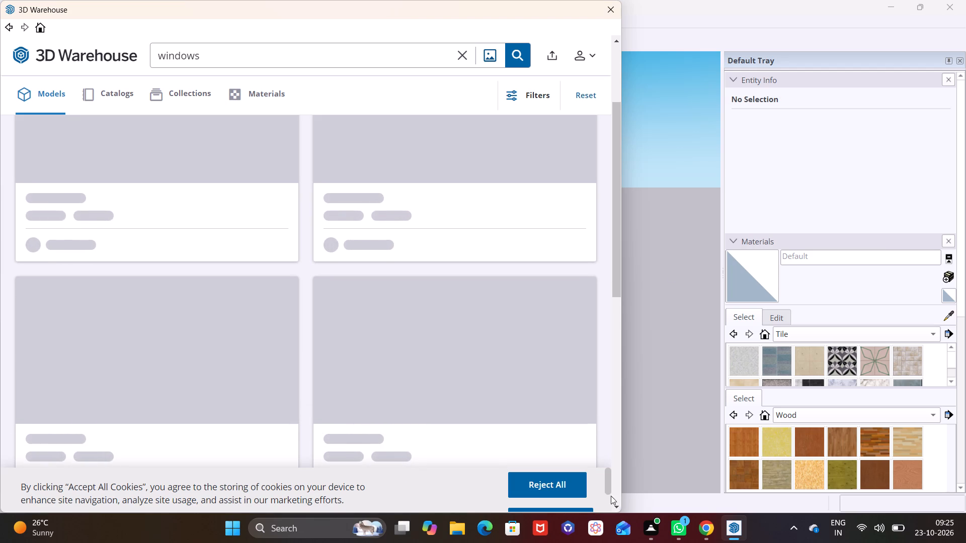
click(618, 43)
click(618, 43)
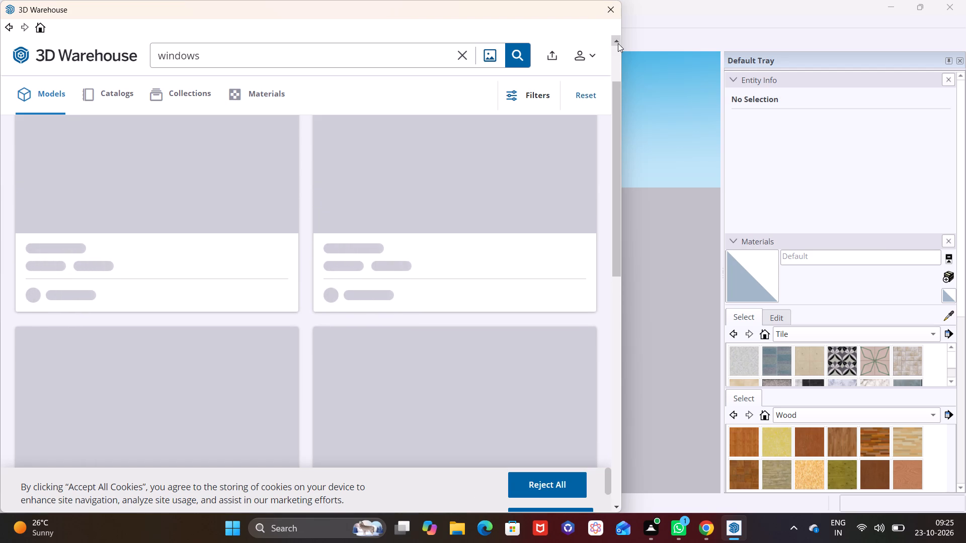
click(618, 43)
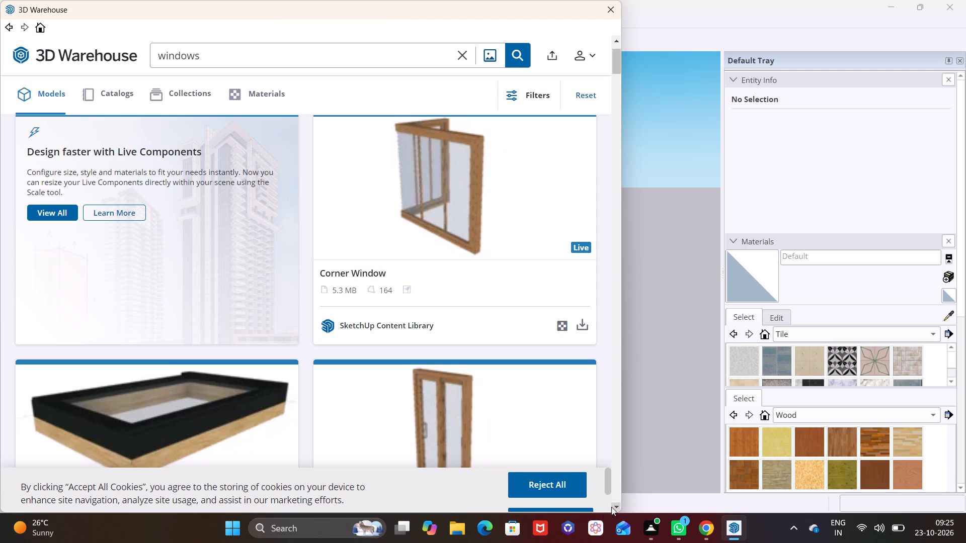
click(617, 504)
click(617, 504)
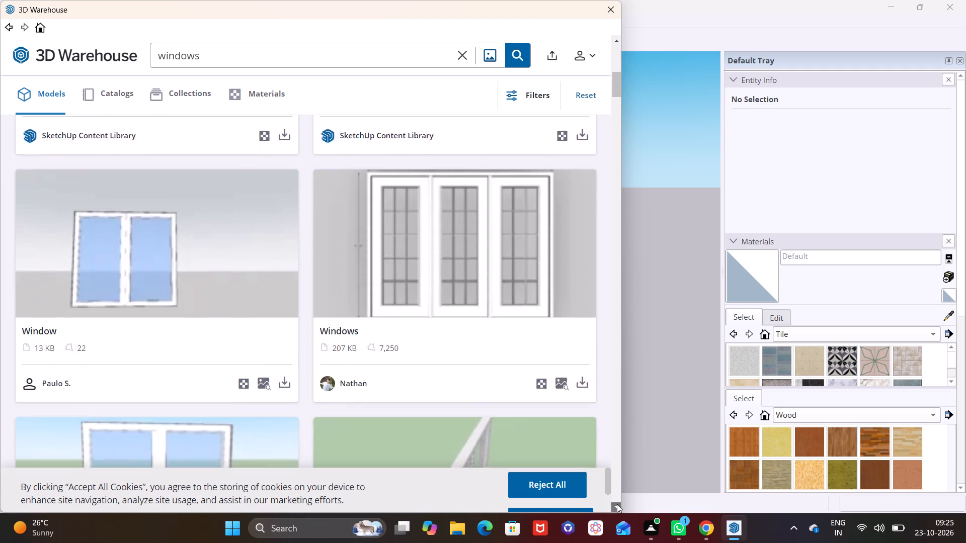
click(617, 504)
click(617, 504)
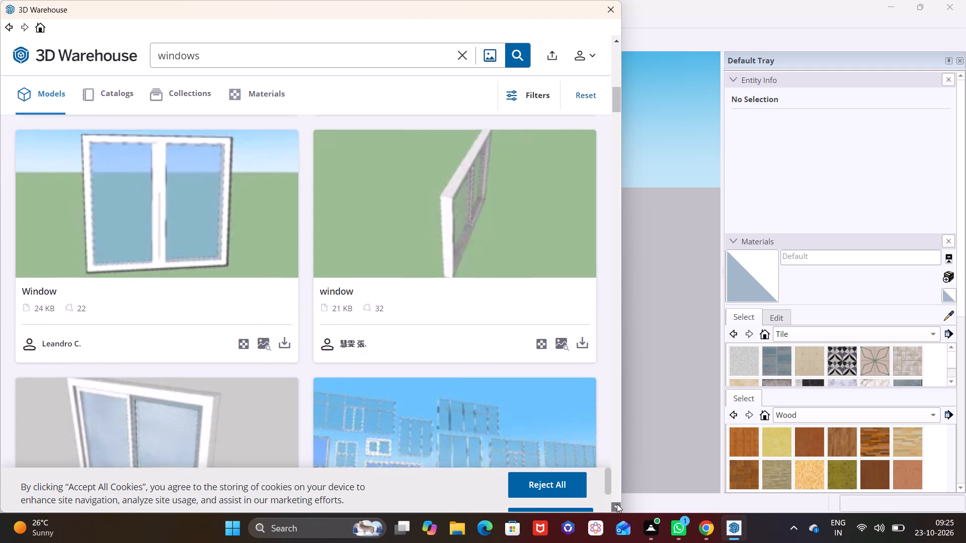
click(617, 504)
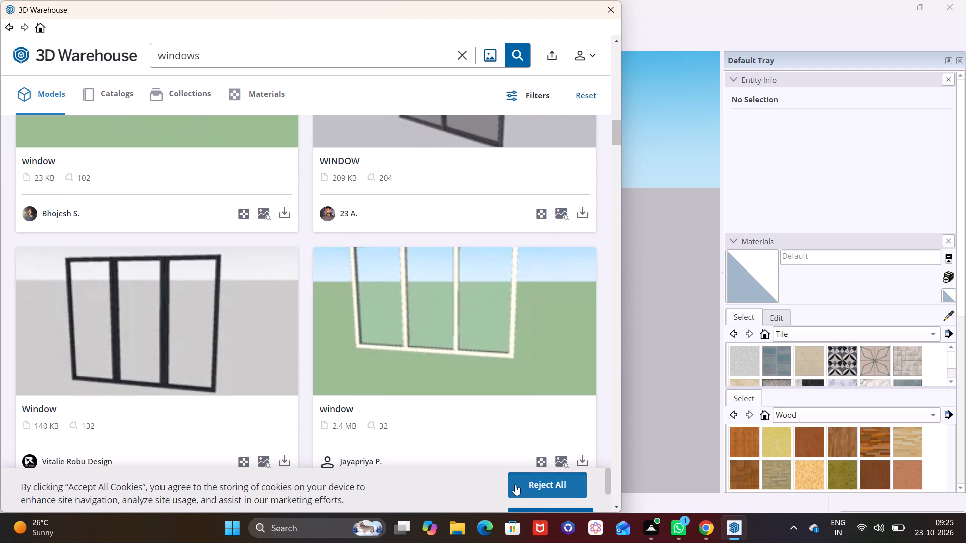
click(285, 451)
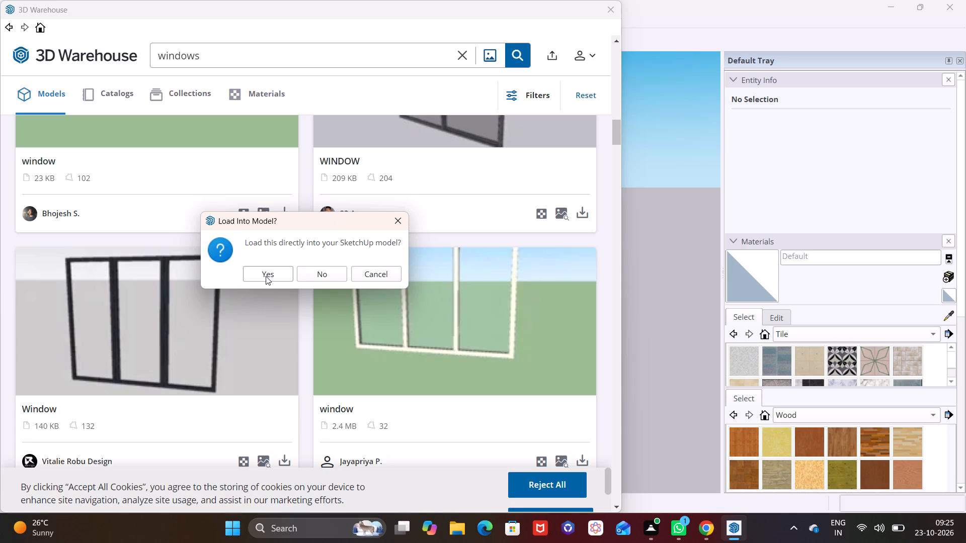
click(266, 276)
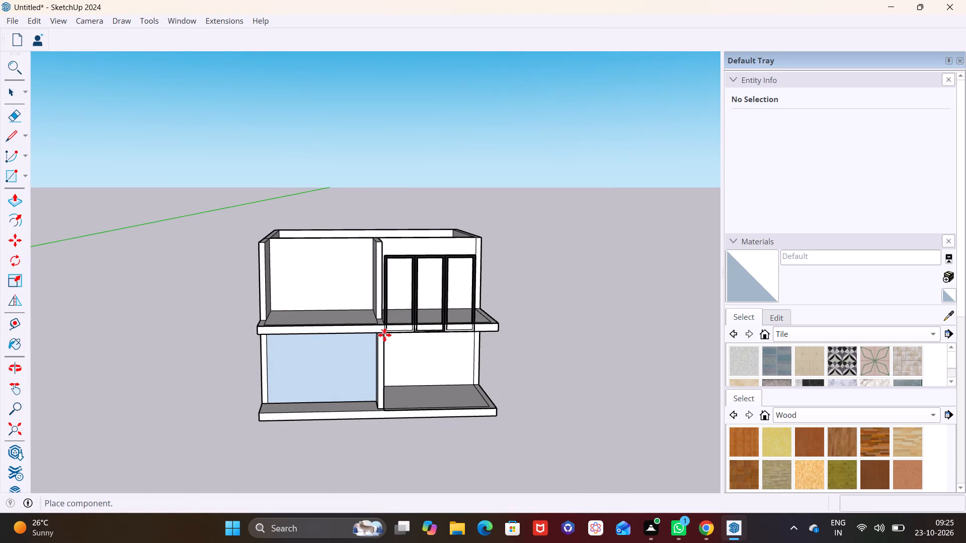
Place the three-panel window on the upper floor slab, in front of the recessed front wall beside the partition.
scroll(387, 335, up, 6)
middle_drag(390, 335, 147, 348)
scroll(223, 310, down, 3)
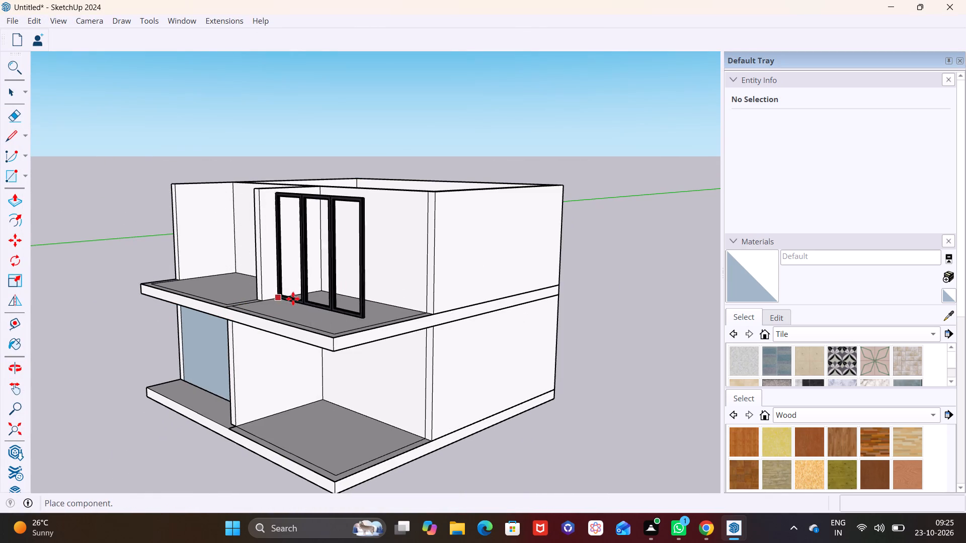
click(315, 301)
Scale the window down uniformly from its upper outer corner.
click(16, 305)
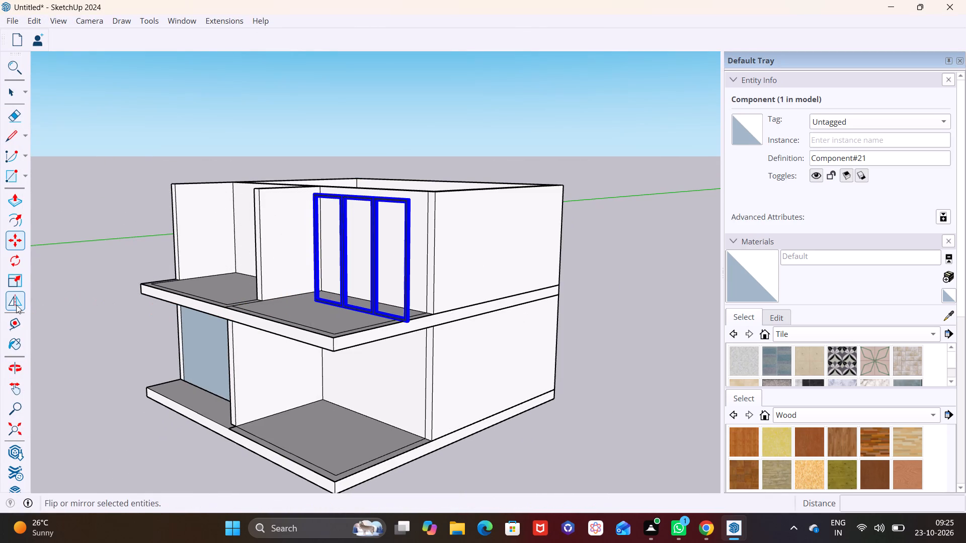
click(21, 277)
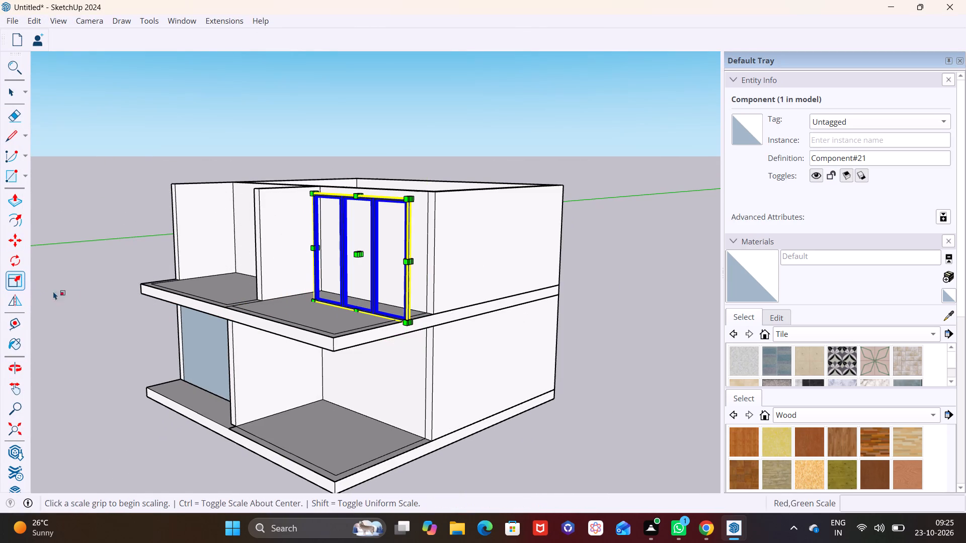
click(410, 200)
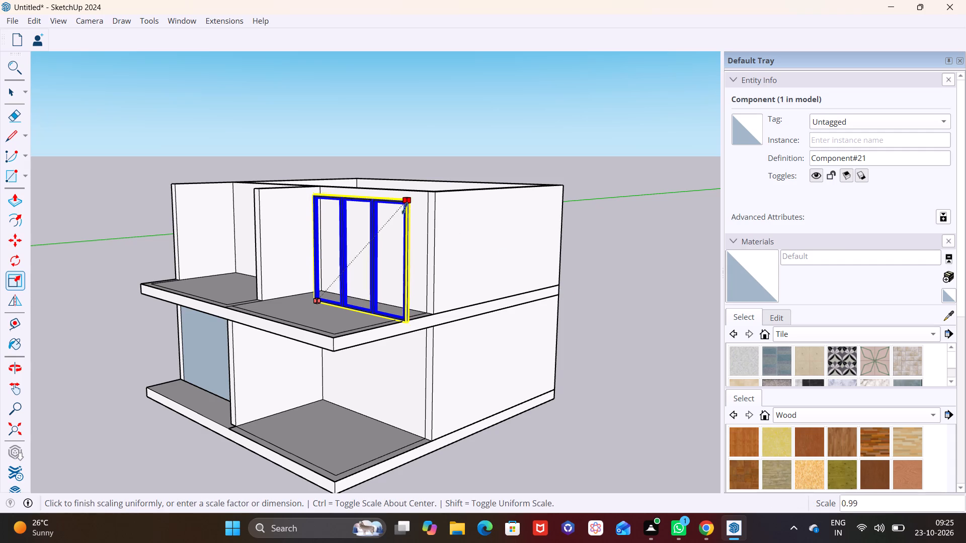
click(370, 252)
Move the window back by its lower corner onto the upper storey's recessed front wall, just above the floor.
middle_drag(397, 322, 582, 359)
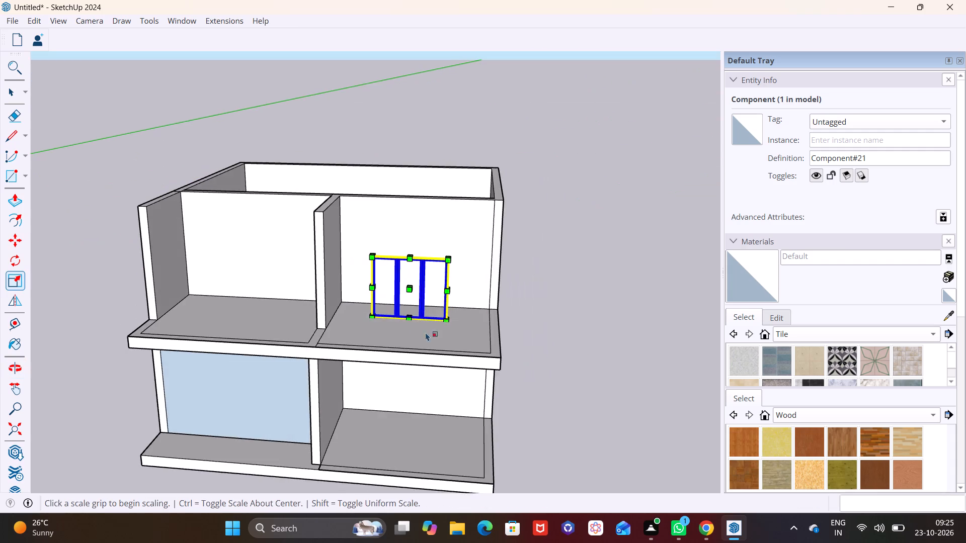
scroll(410, 335, up, 5)
middle_drag(420, 362, 551, 338)
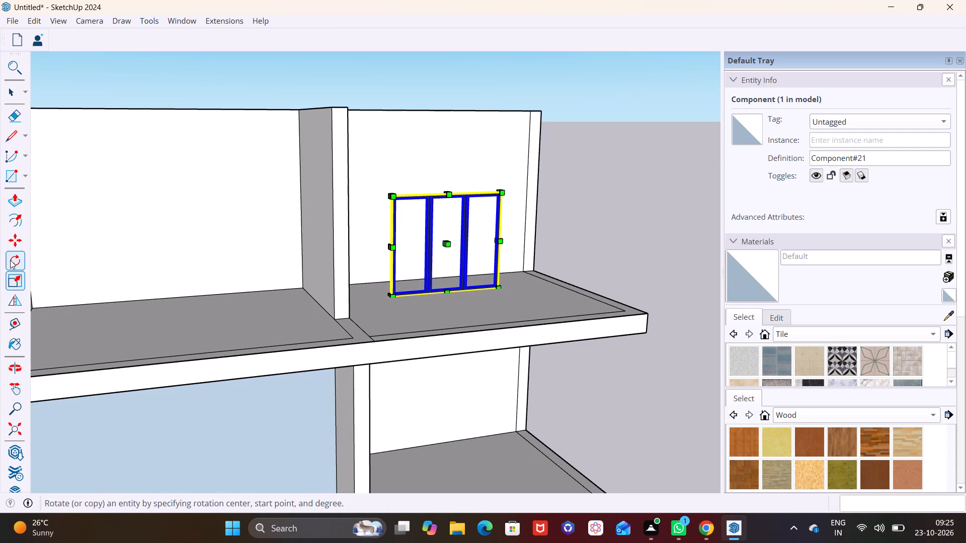
click(17, 236)
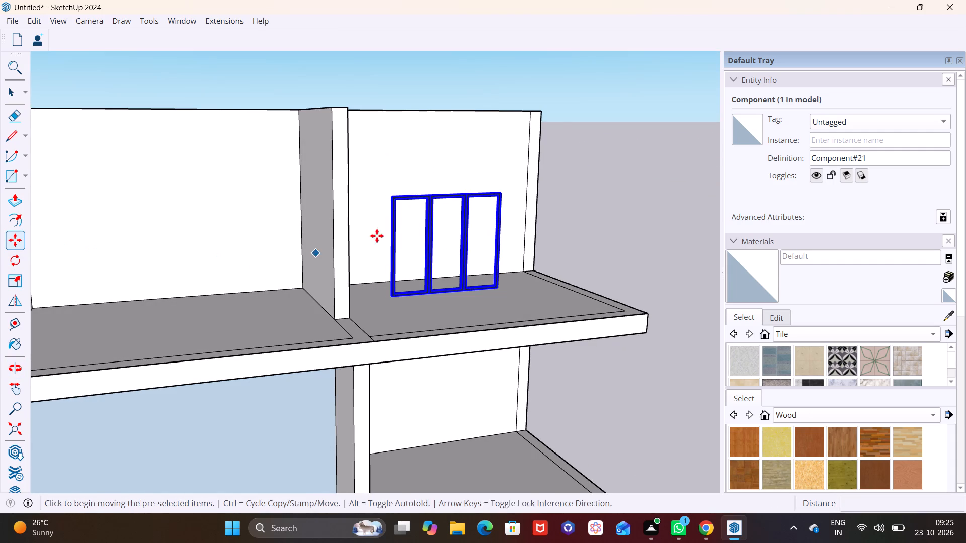
scroll(437, 226, up, 9)
click(373, 367)
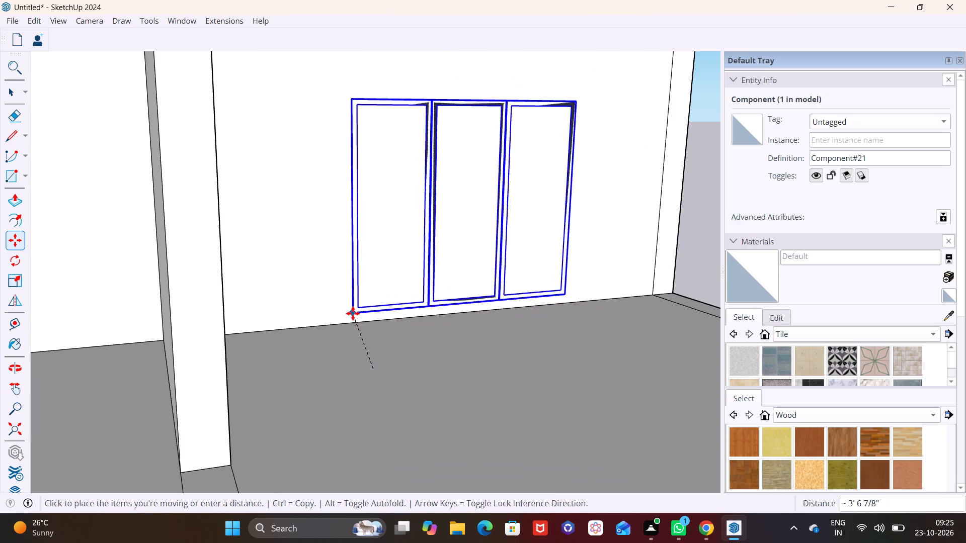
click(355, 318)
key(space)
click(374, 359)
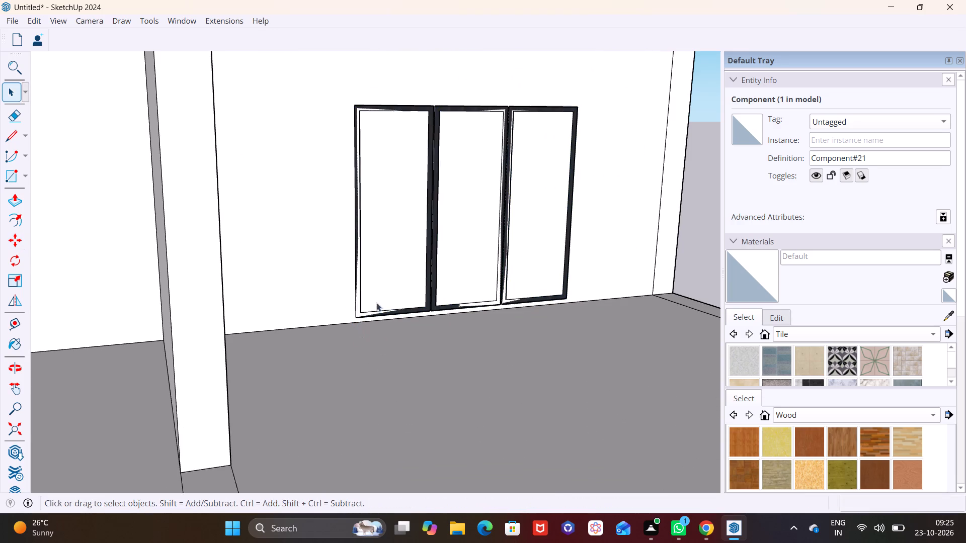
Move the window up the recessed wall by about 1' 7", away from the floor.
middle_drag(442, 380, 468, 428)
scroll(416, 243, down, 7)
shift+middle_drag(394, 270, 298, 395)
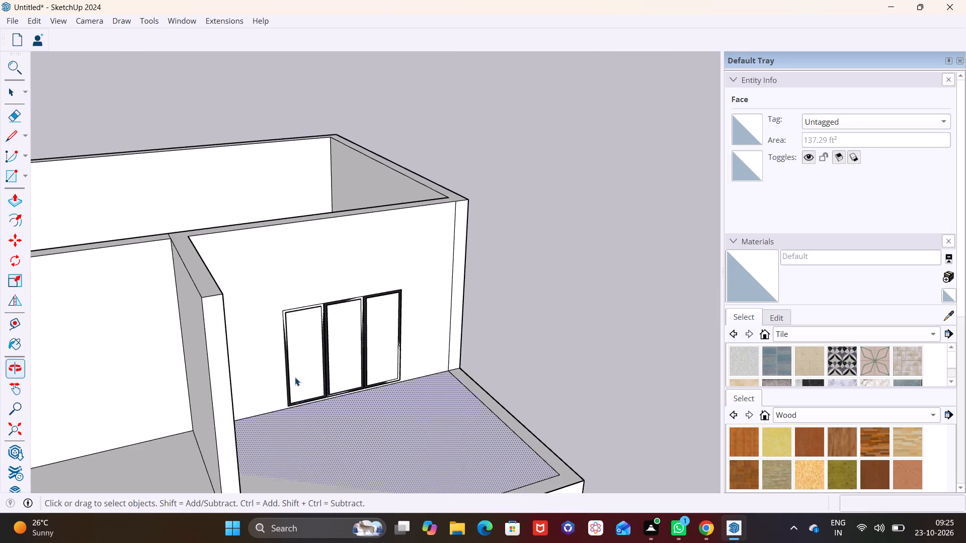
scroll(294, 377, up, 7)
middle_drag(297, 330, 226, 280)
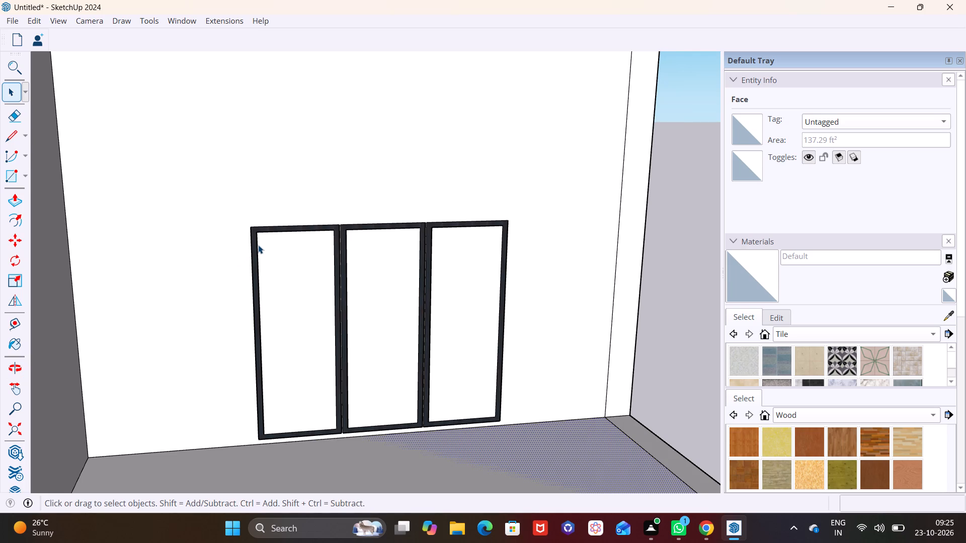
click(257, 255)
click(17, 241)
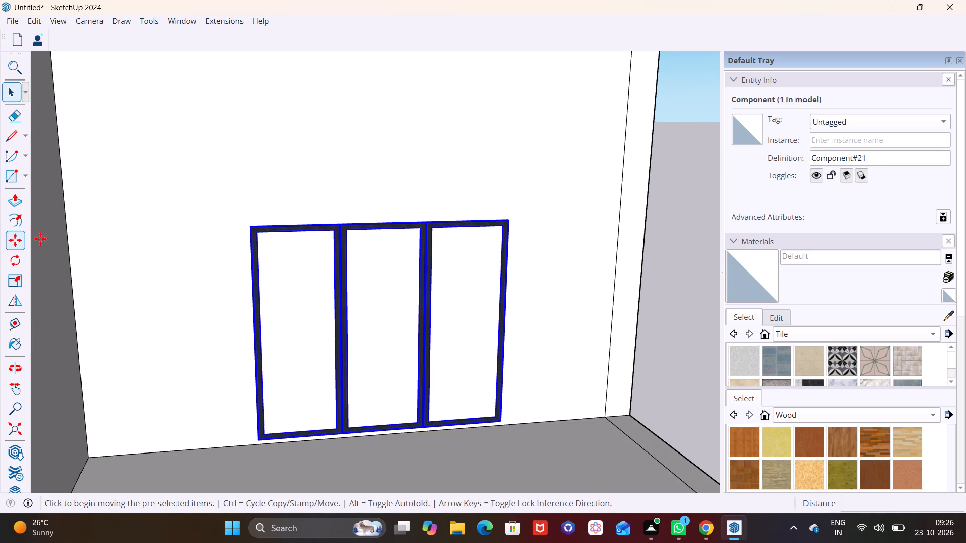
click(251, 229)
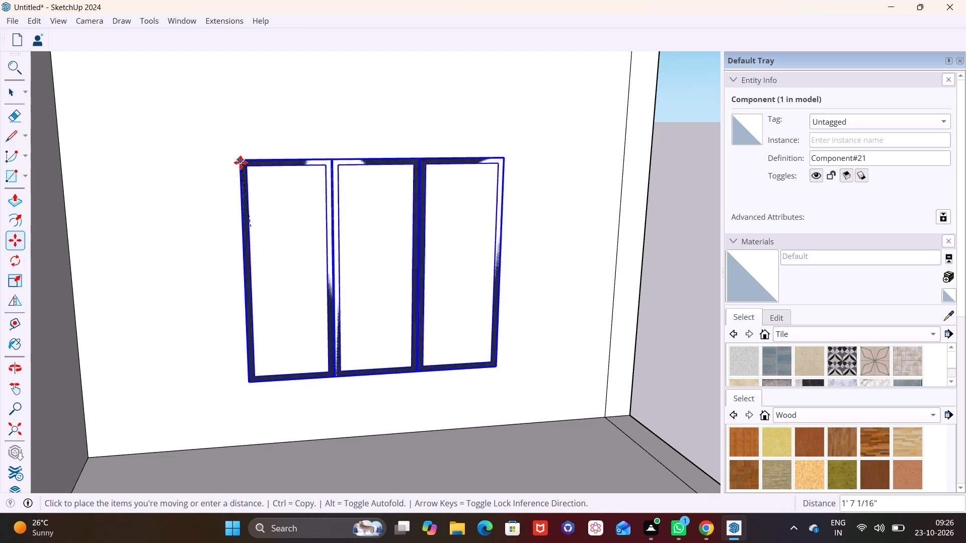
click(239, 165)
Move the window outward by about 2 7/16" so its frame stands proud of the recessed wall.
middle_drag(320, 302, 489, 435)
scroll(290, 308, up, 3)
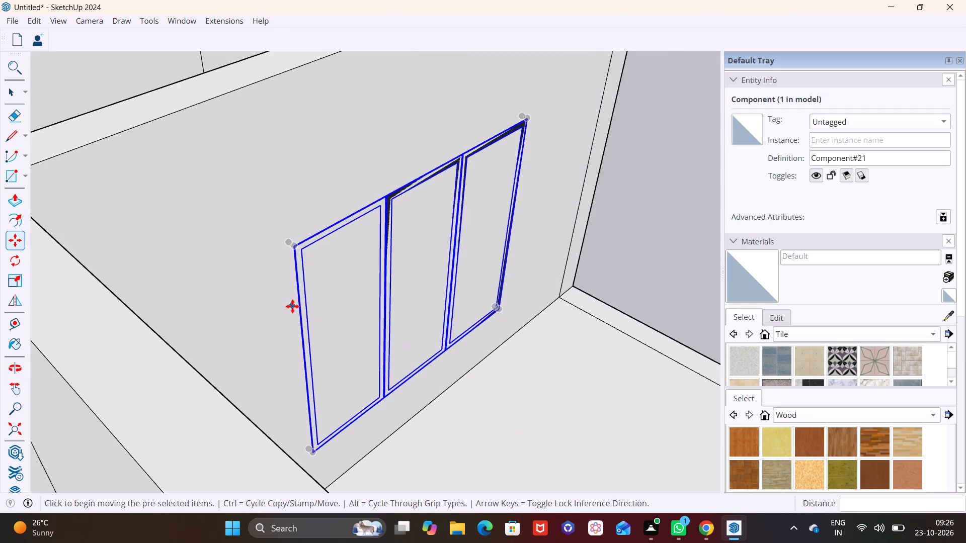
scroll(292, 306, up, 1)
click(293, 230)
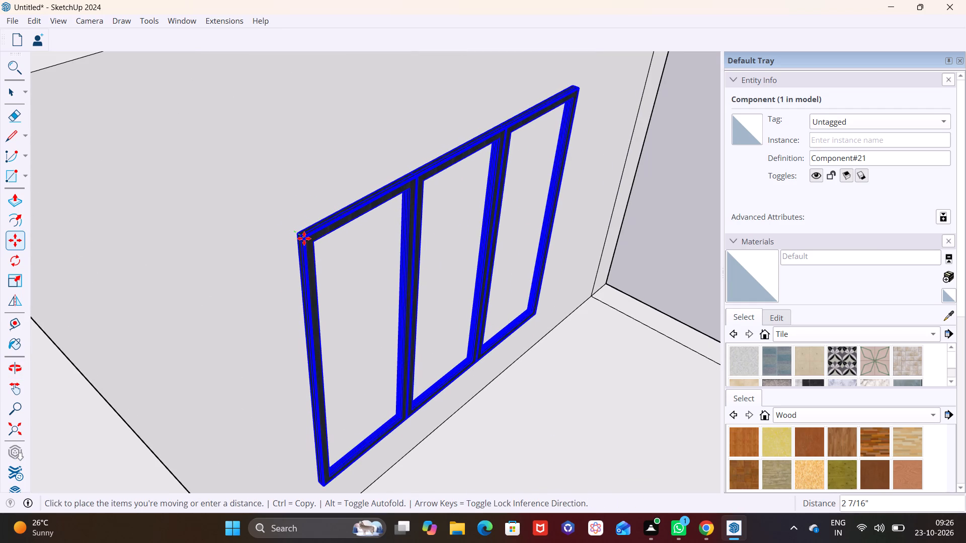
click(304, 238)
key(space)
click(548, 420)
Examine the window's size and position on the upper recessed wall from several angles.
middle_drag(549, 416, 375, 308)
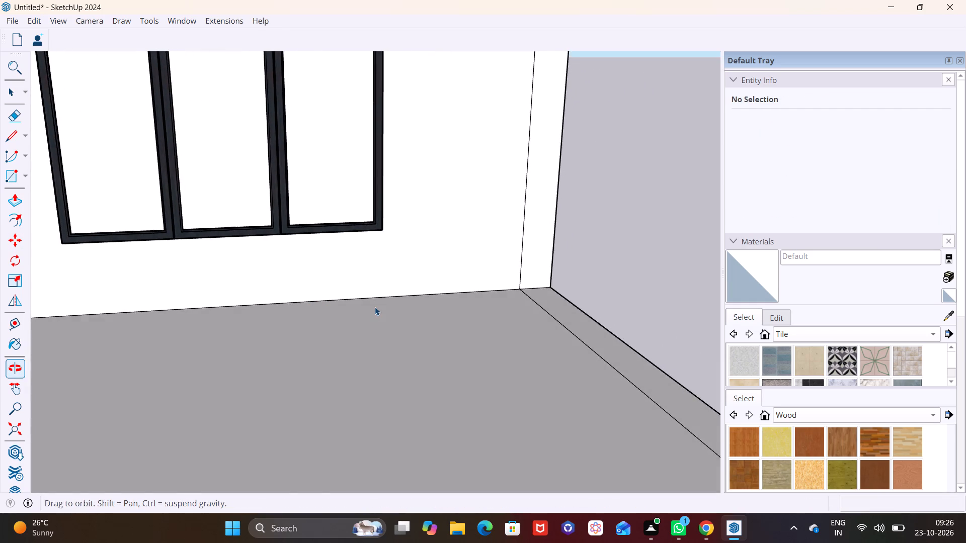
scroll(375, 307, down, 5)
shift+middle_drag(383, 309, 474, 417)
middle_drag(468, 410, 438, 350)
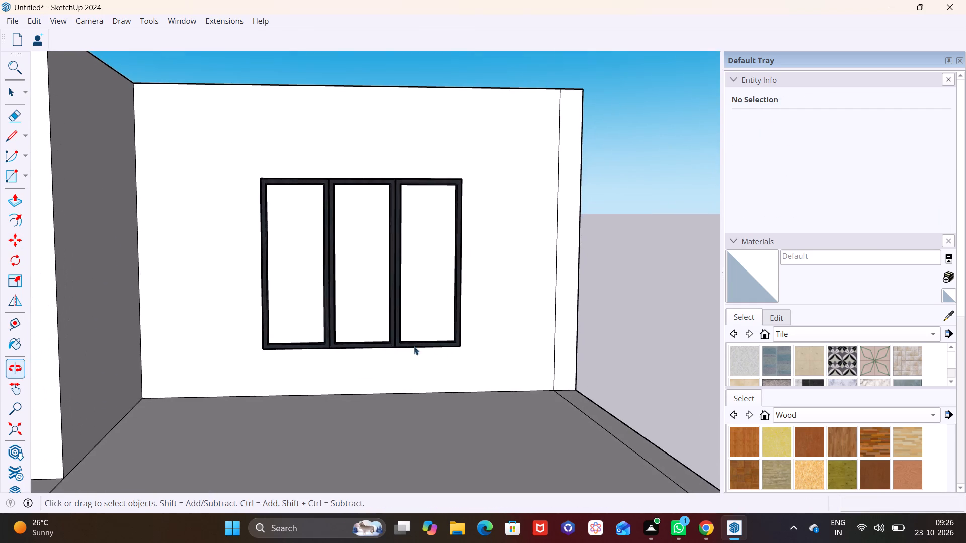
scroll(375, 336, down, 3)
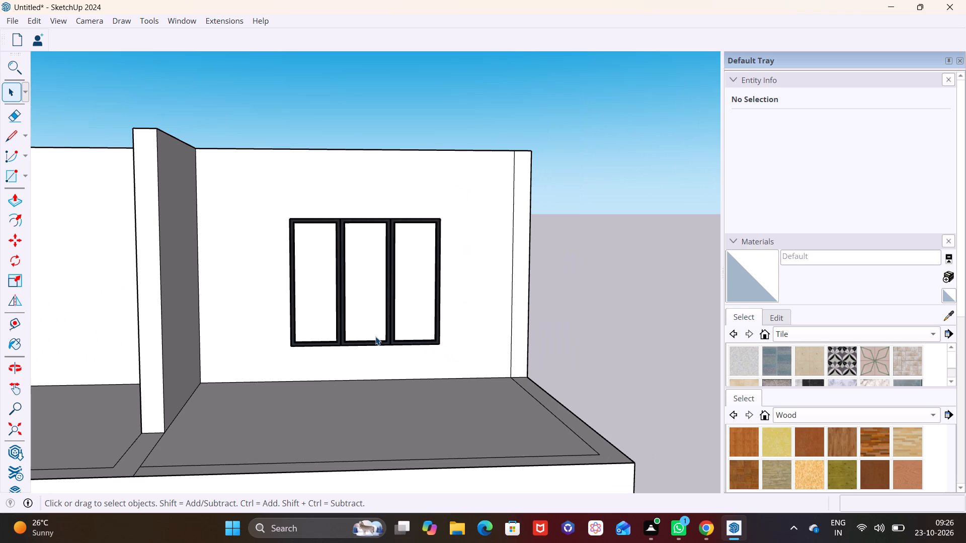
scroll(376, 336, down, 2)
shift+middle_drag(377, 349, 371, 398)
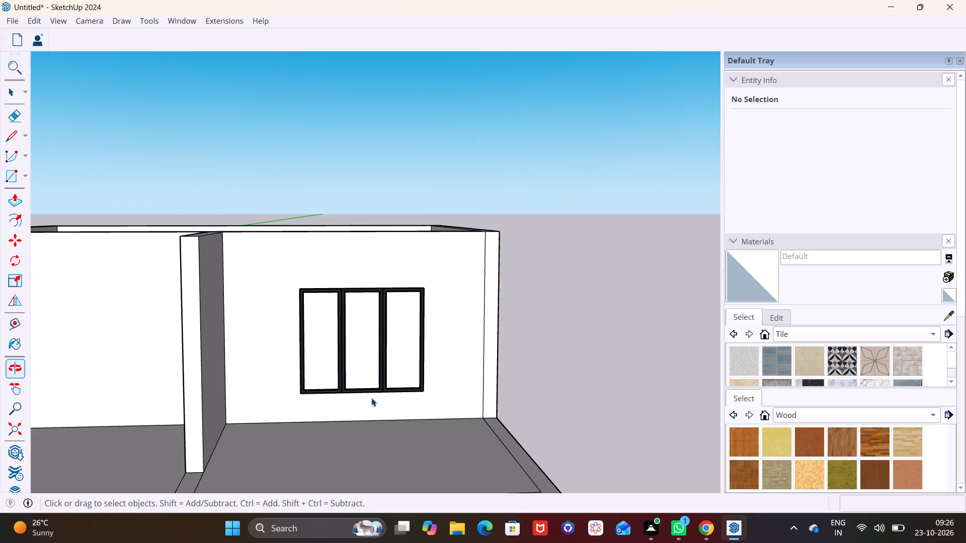
middle_drag(373, 392, 412, 418)
scroll(398, 349, up, 3)
middle_drag(393, 345, 381, 305)
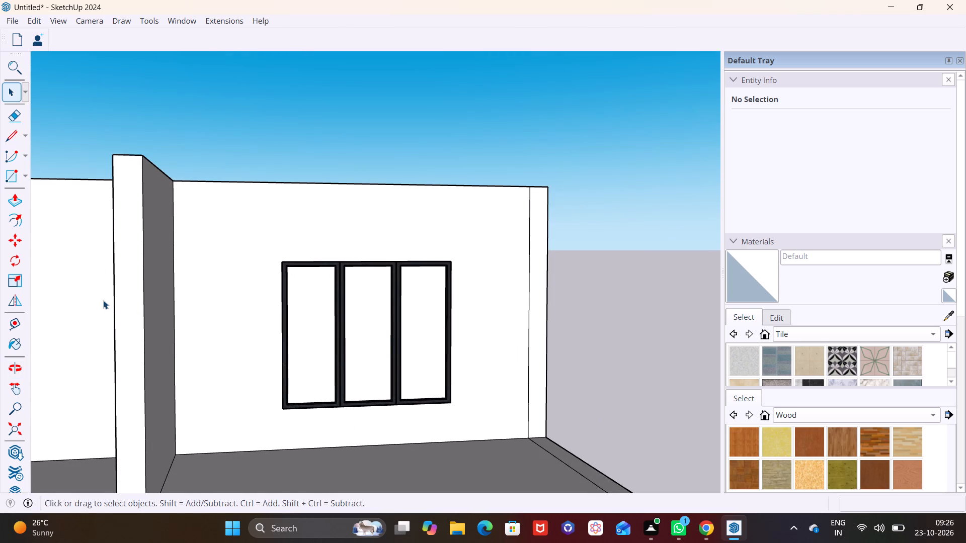
Scale the window down uniformly from its upper outer corner to a factor of about 0.77.
click(8, 281)
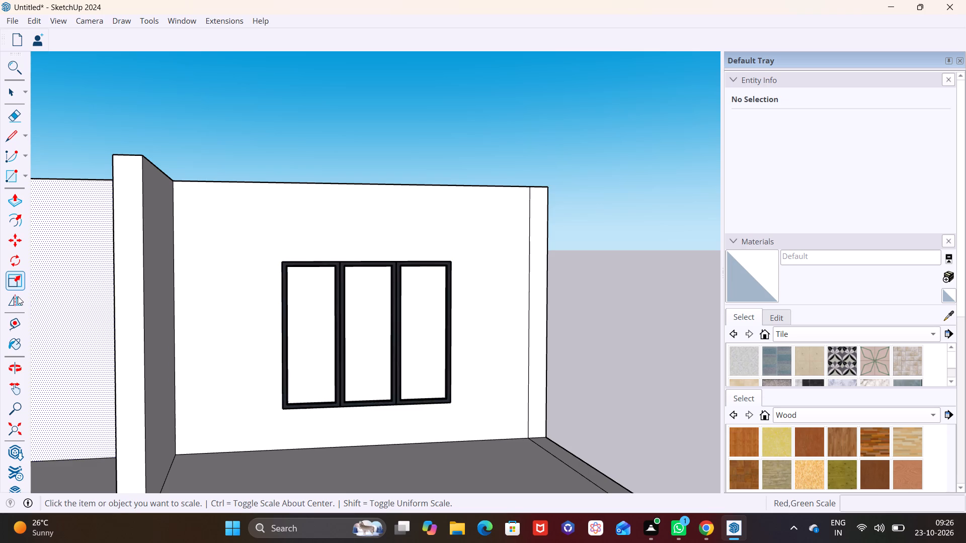
key(space)
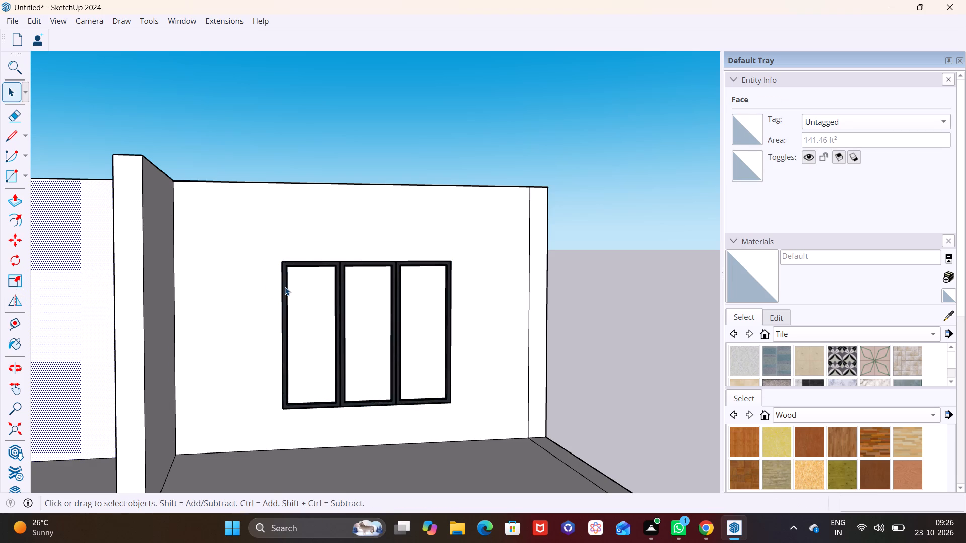
click(285, 287)
click(16, 282)
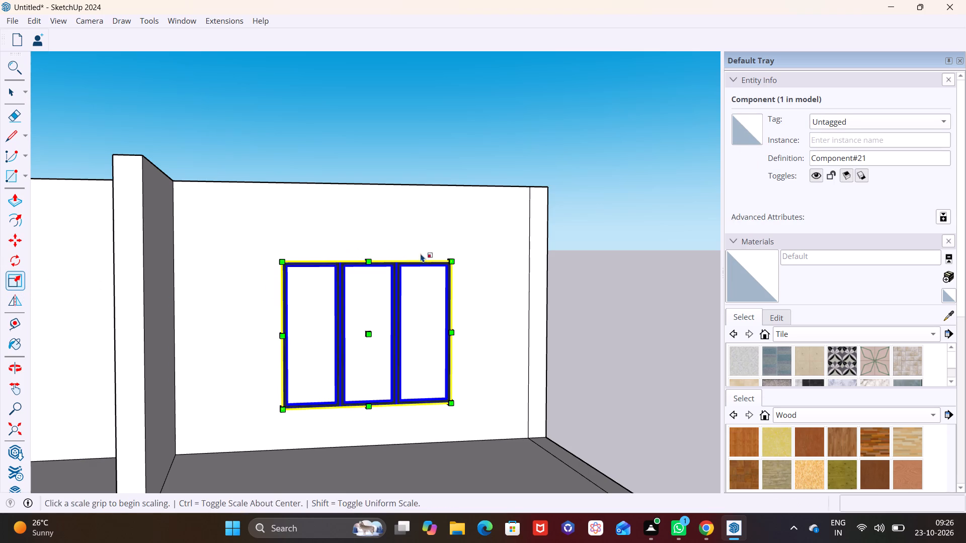
click(453, 258)
click(396, 275)
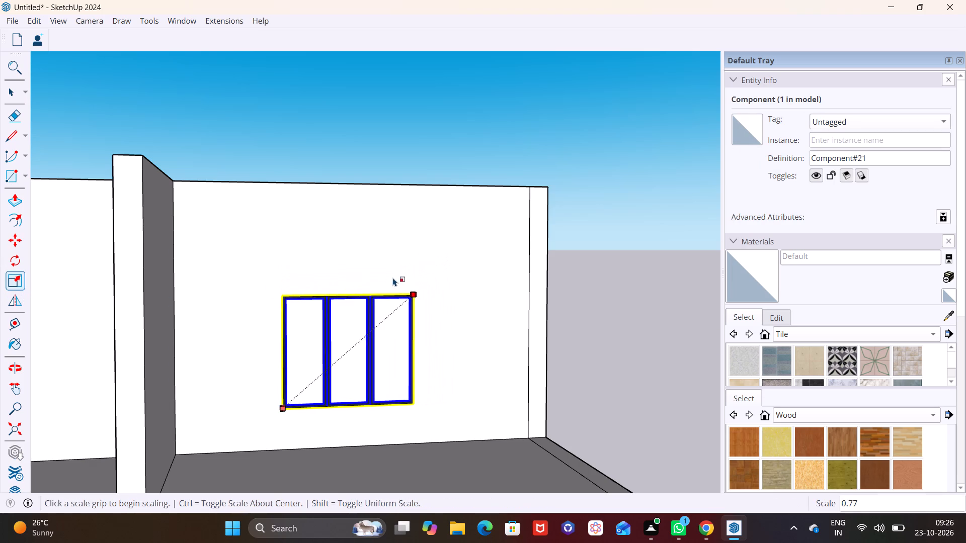
Move the scaled-down window straight up the upper recessed wall by about 1' 9 11/16".
scroll(299, 350, down, 3)
middle_drag(297, 386, 448, 482)
key(m)
scroll(388, 382, up, 3)
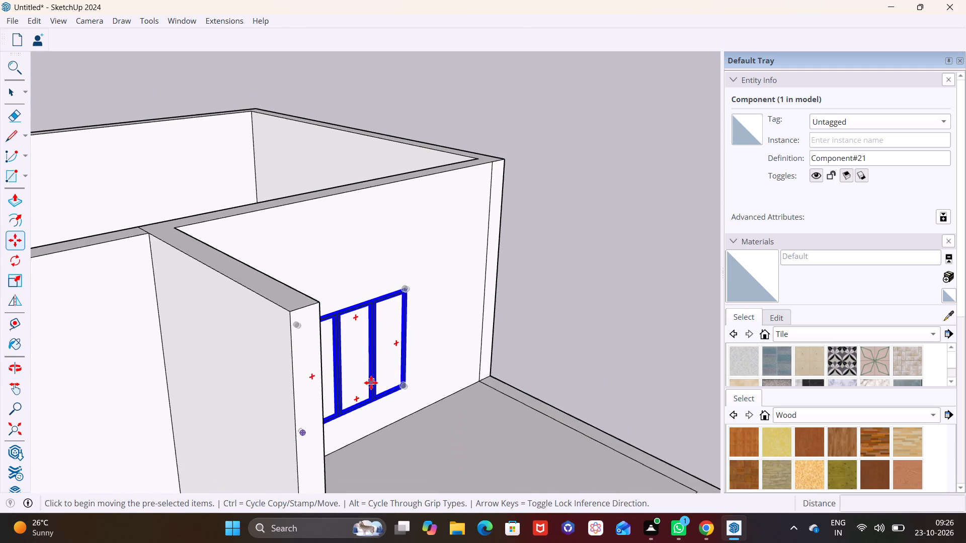
scroll(371, 383, up, 2)
middle_drag(353, 389, 287, 369)
scroll(235, 317, up, 5)
middle_drag(274, 398, 191, 410)
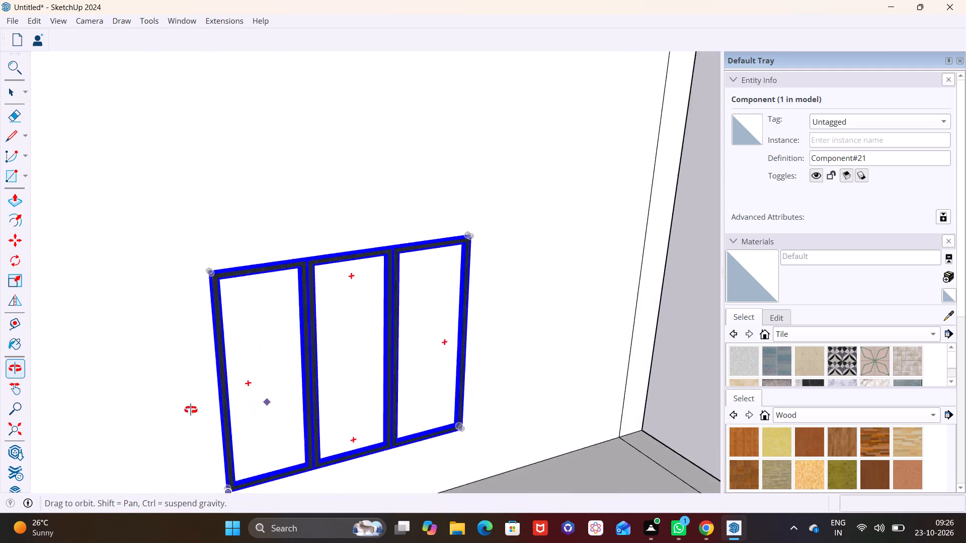
middle_drag(191, 410, 0, 410)
middle_drag(381, 334, 265, 348)
scroll(242, 250, up, 5)
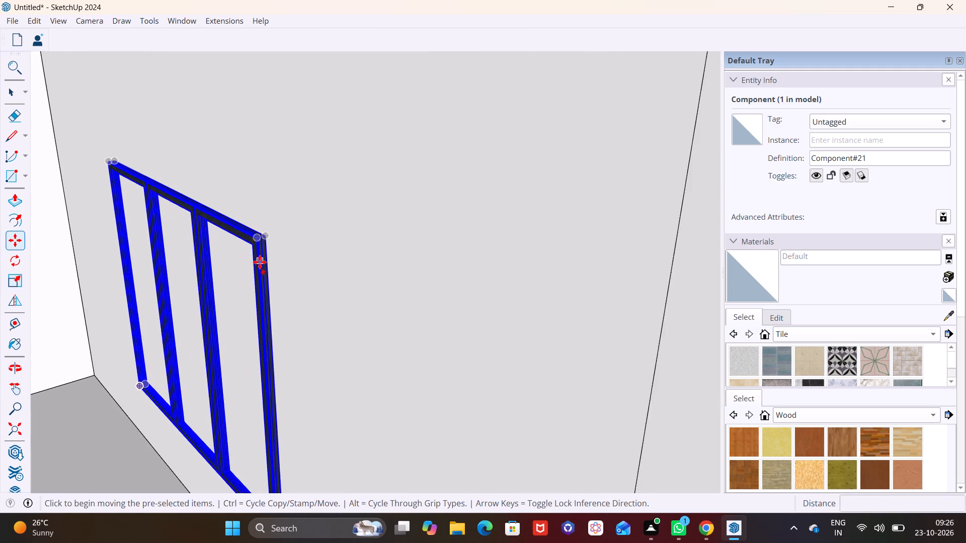
scroll(260, 262, down, 10)
shift+middle_drag(271, 278, 294, 366)
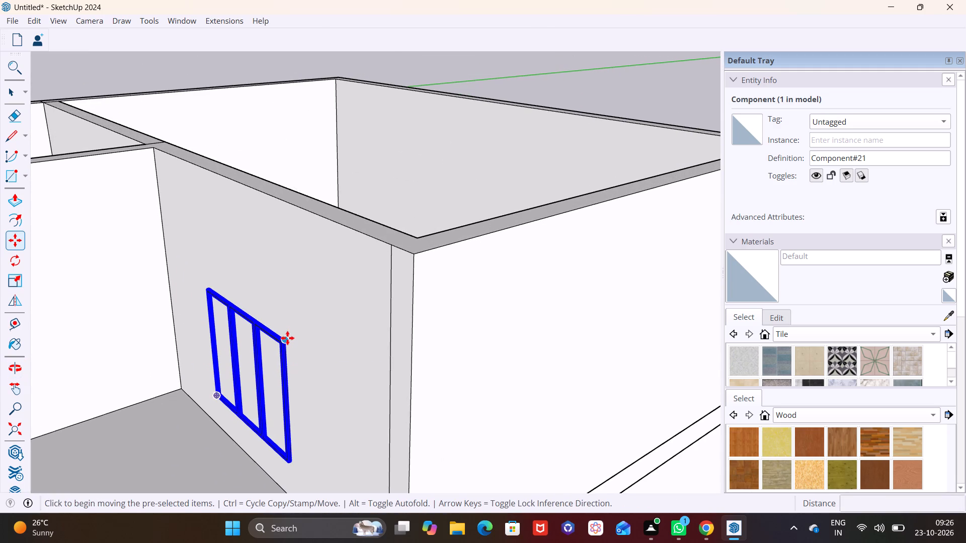
click(287, 338)
click(280, 283)
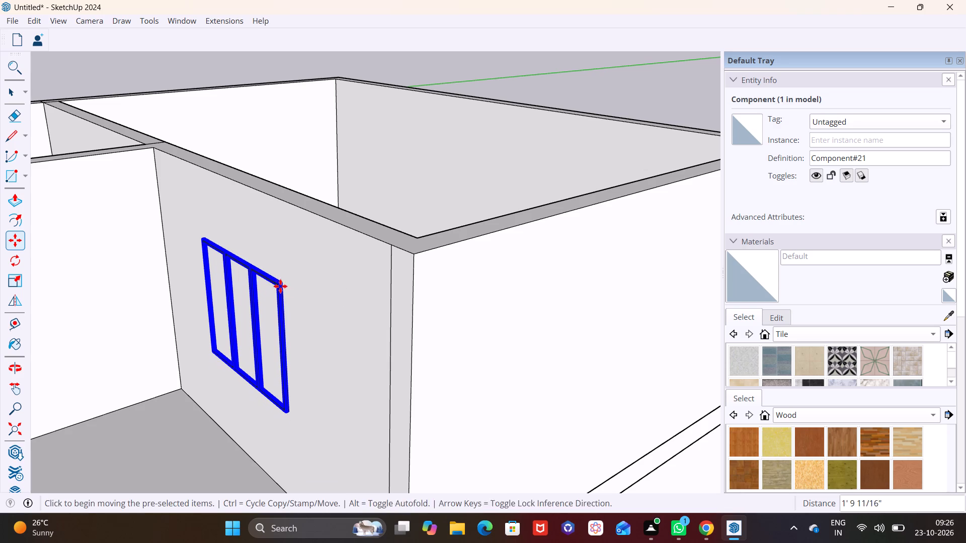
key(space)
scroll(303, 361, down, 4)
middle_drag(297, 364, 401, 384)
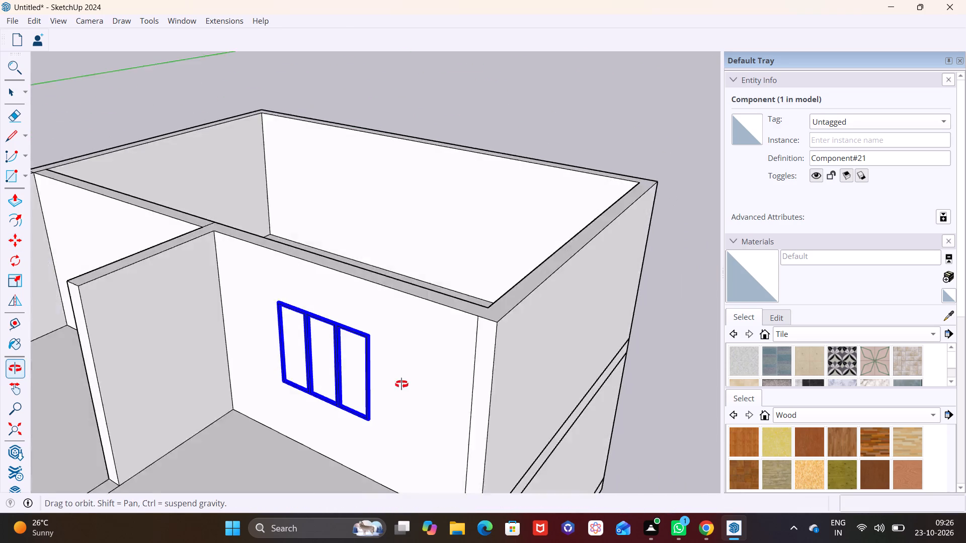
middle_drag(401, 384, 429, 377)
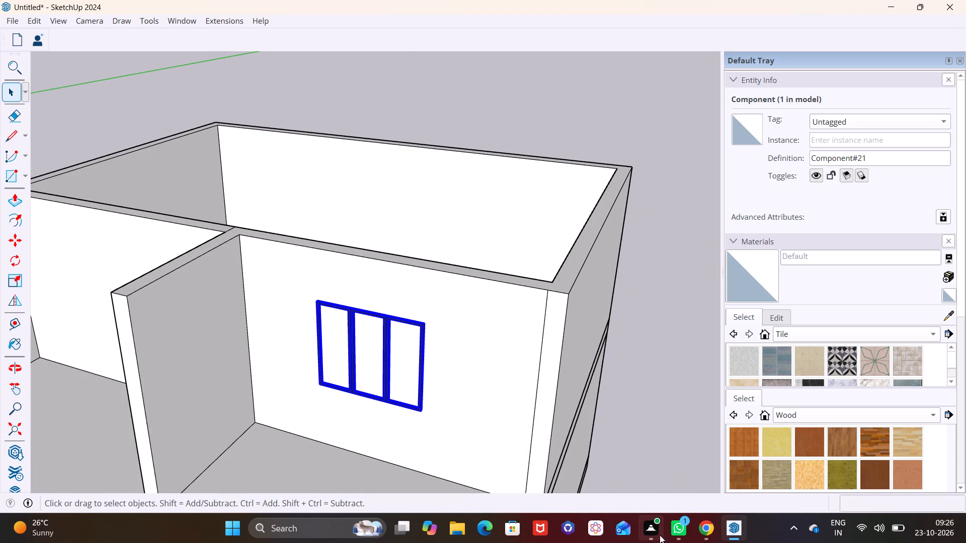
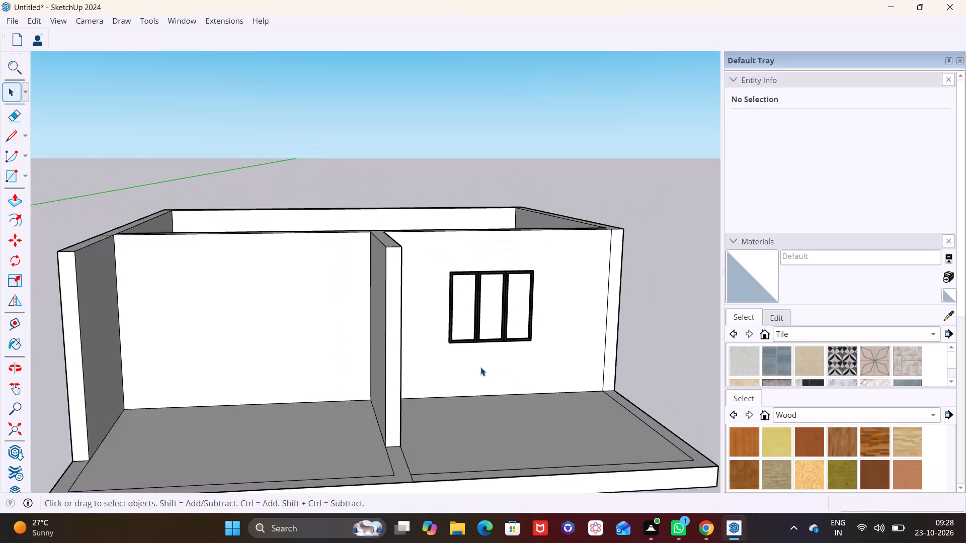
Copy the upper window component onto the ground-floor recessed wall of the other bay, about 19' 13/16" away.
middle_drag(480, 367, 513, 271)
middle_drag(516, 323, 533, 281)
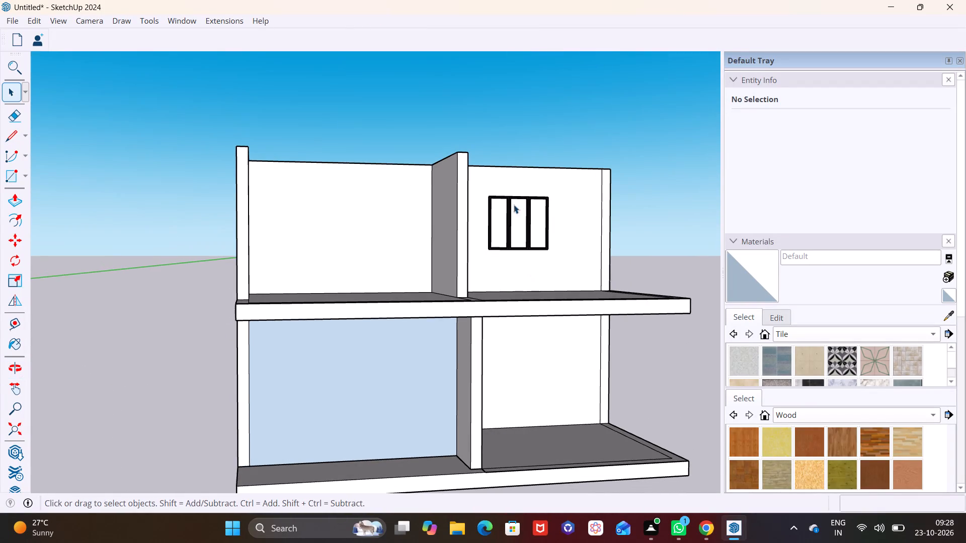
click(487, 207)
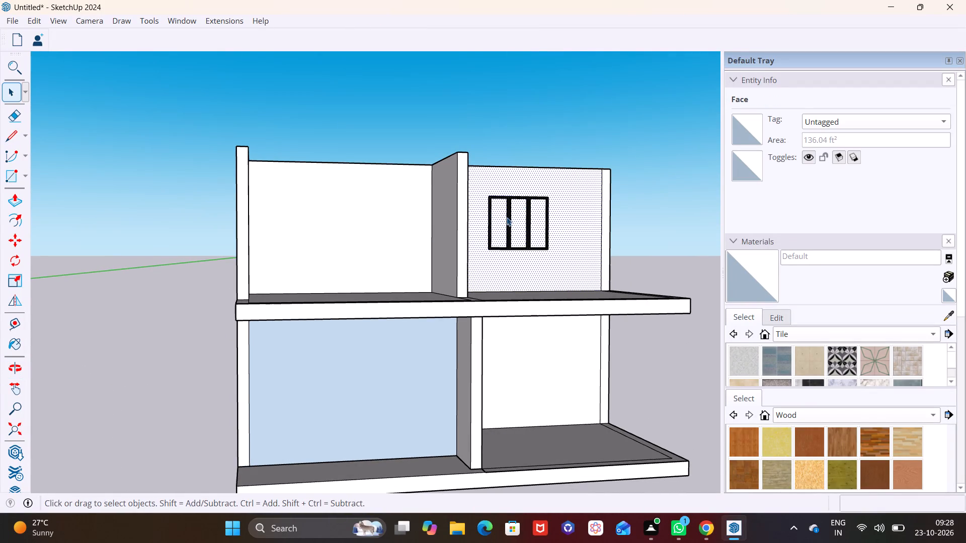
click(509, 211)
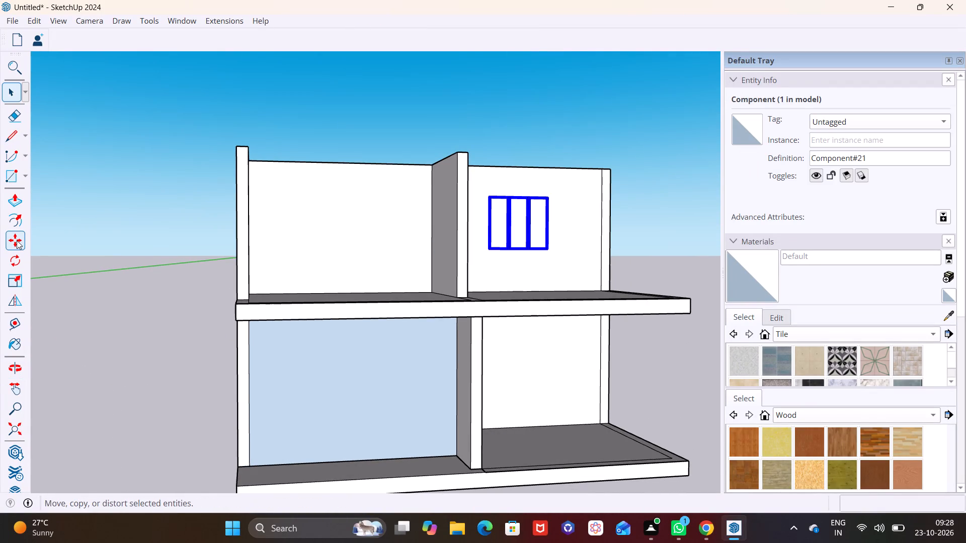
click(17, 240)
click(492, 248)
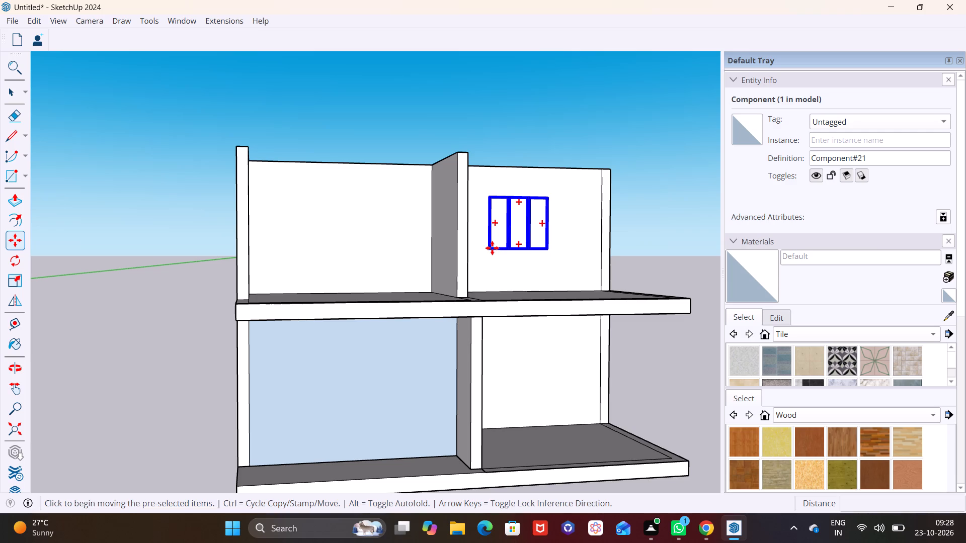
click(328, 420)
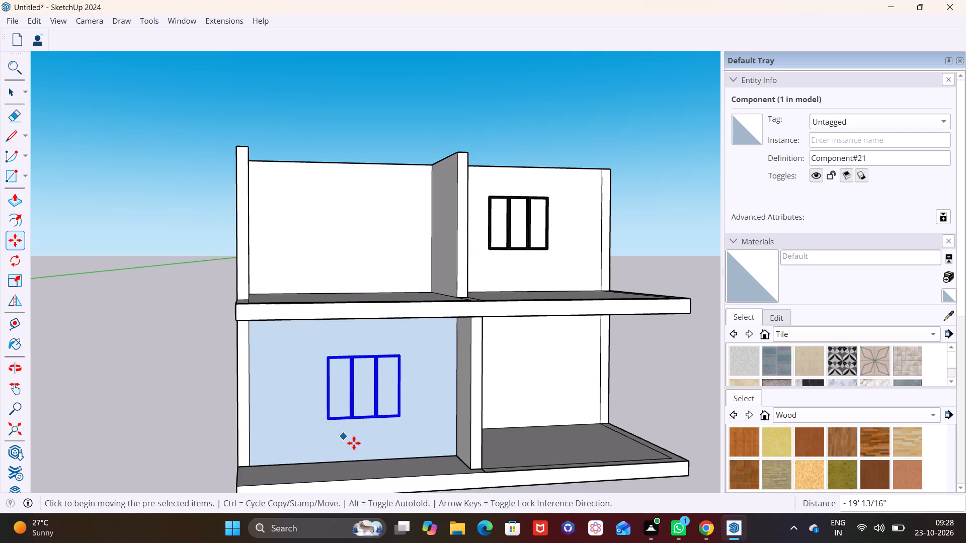
key(space)
click(532, 433)
Move the copied ground-floor window outward from its recessed wall by about 6 7/8".
middle_drag(388, 430, 603, 443)
scroll(357, 372, up, 5)
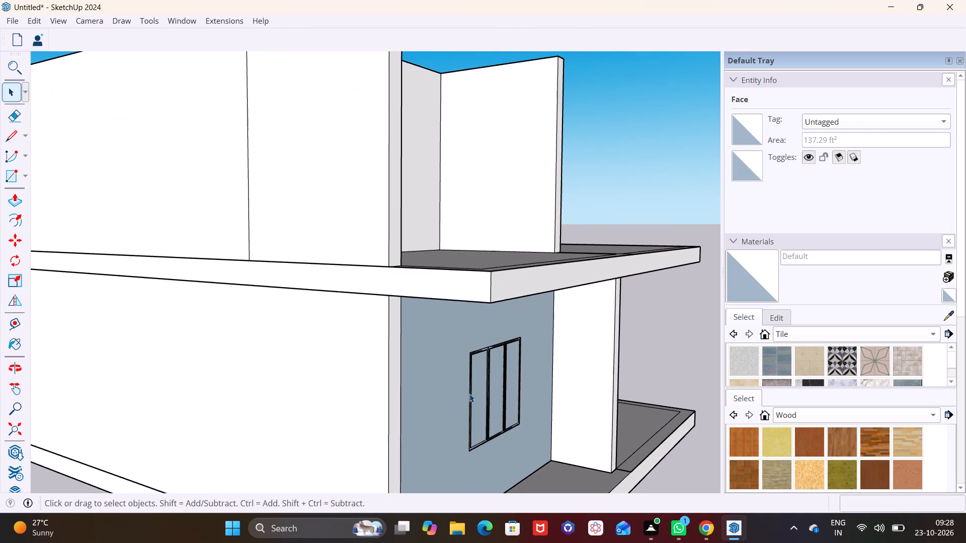
middle_drag(470, 397, 315, 339)
scroll(306, 339, up, 4)
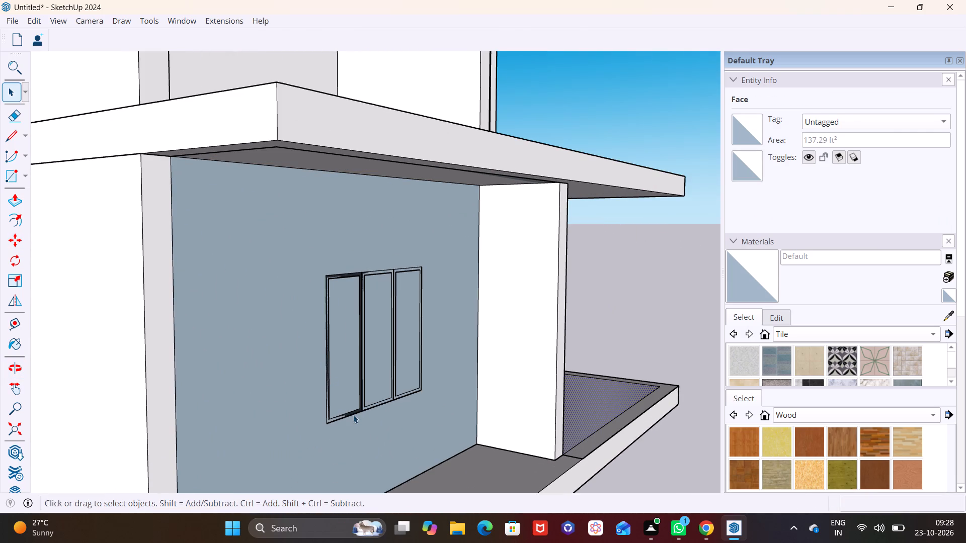
click(353, 413)
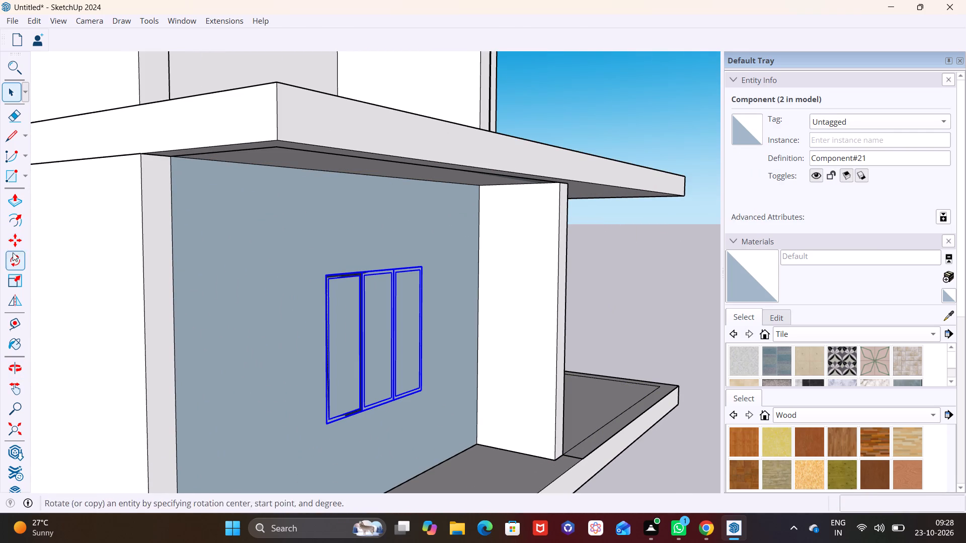
click(20, 232)
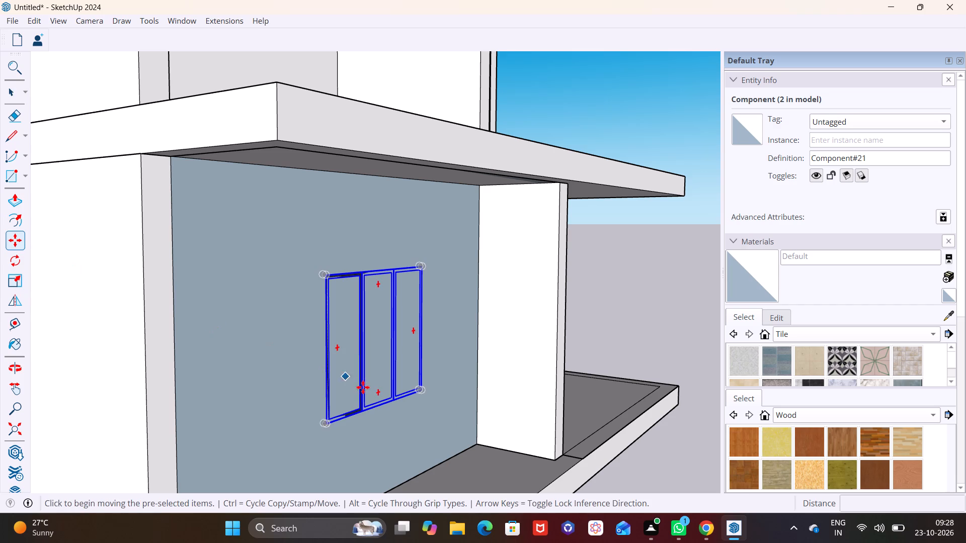
click(326, 425)
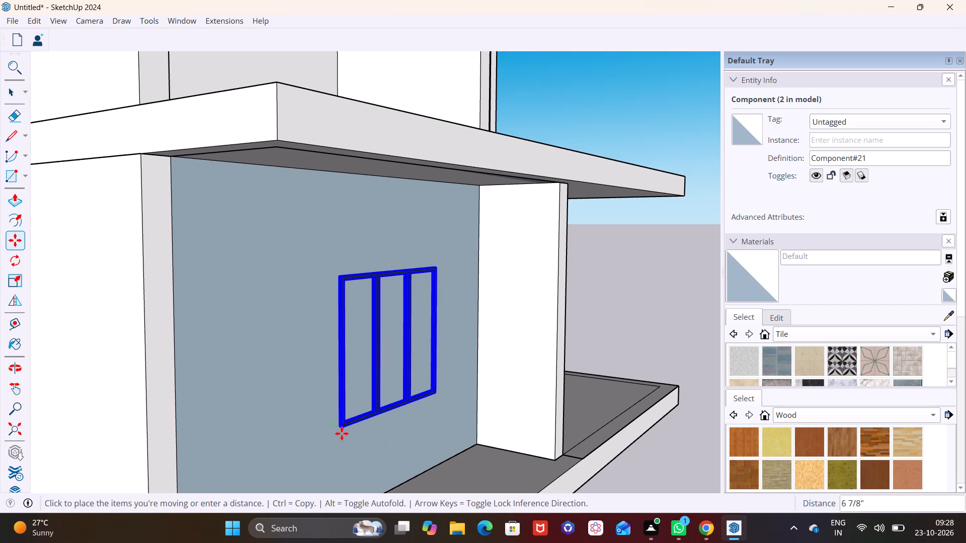
click(343, 433)
key(space)
click(472, 471)
Move the ground-floor window back against its recessed wall by about 7 1/4", viewing it edge-on.
scroll(410, 402, down, 3)
middle_drag(449, 401, 542, 401)
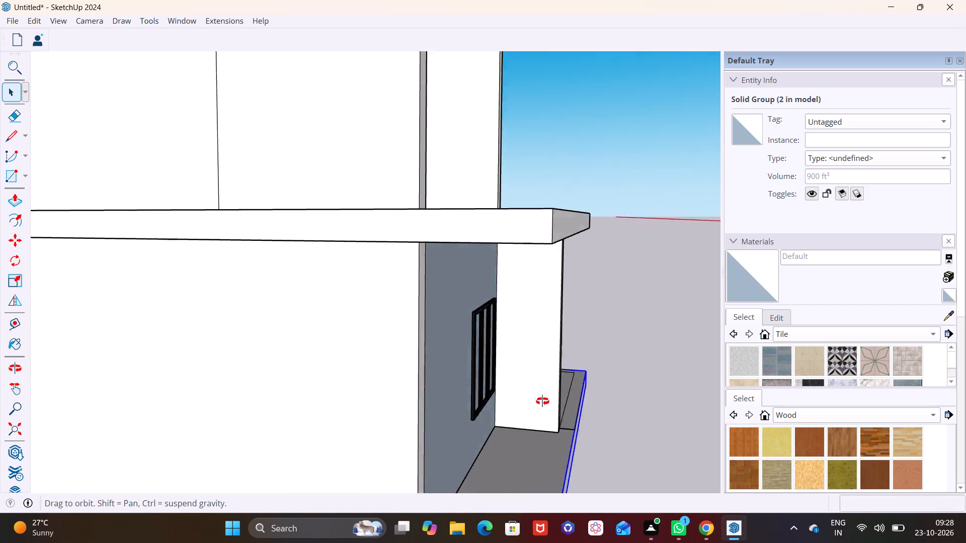
middle_drag(542, 401, 570, 382)
scroll(572, 376, down, 1)
scroll(522, 374, up, 3)
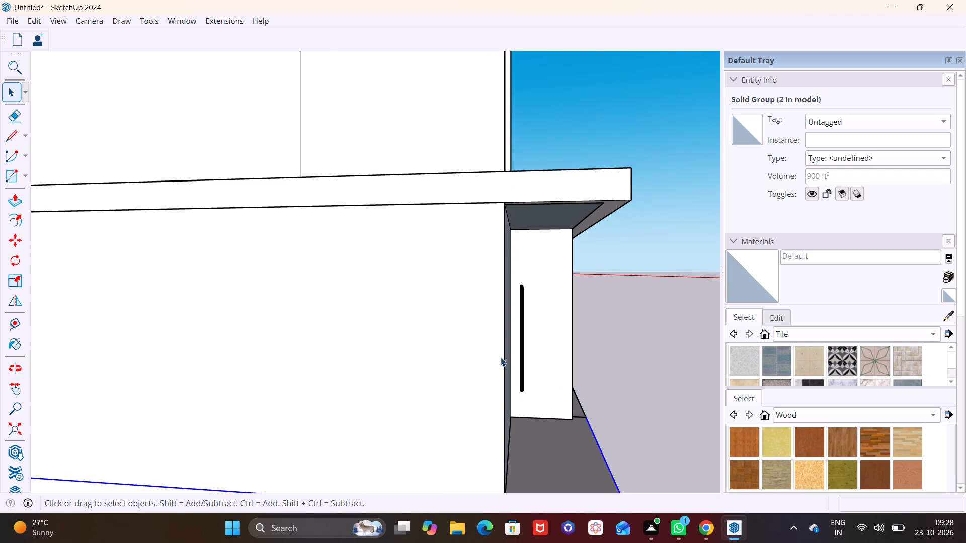
scroll(501, 357, up, 7)
shift+middle_drag(515, 354, 423, 376)
middle_drag(435, 378, 450, 380)
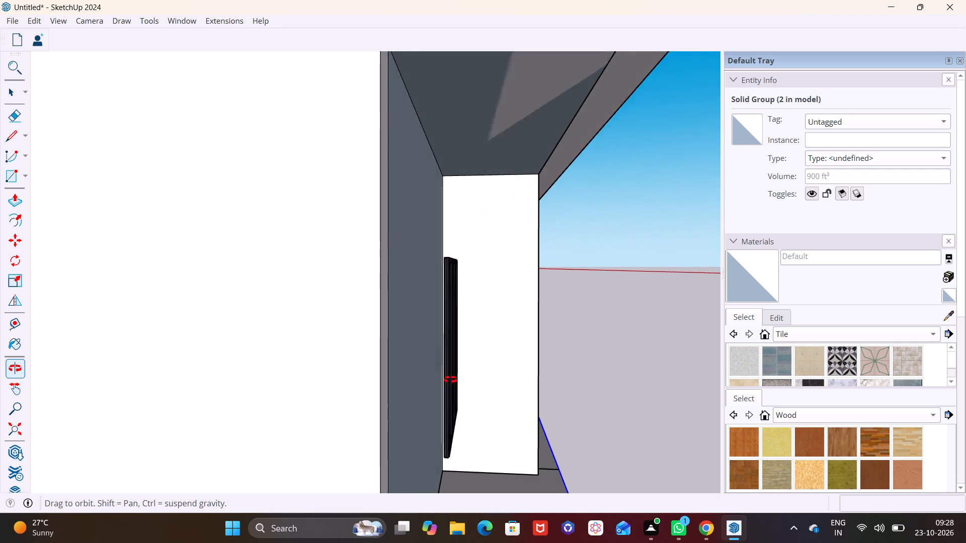
middle_drag(450, 380, 457, 382)
click(458, 382)
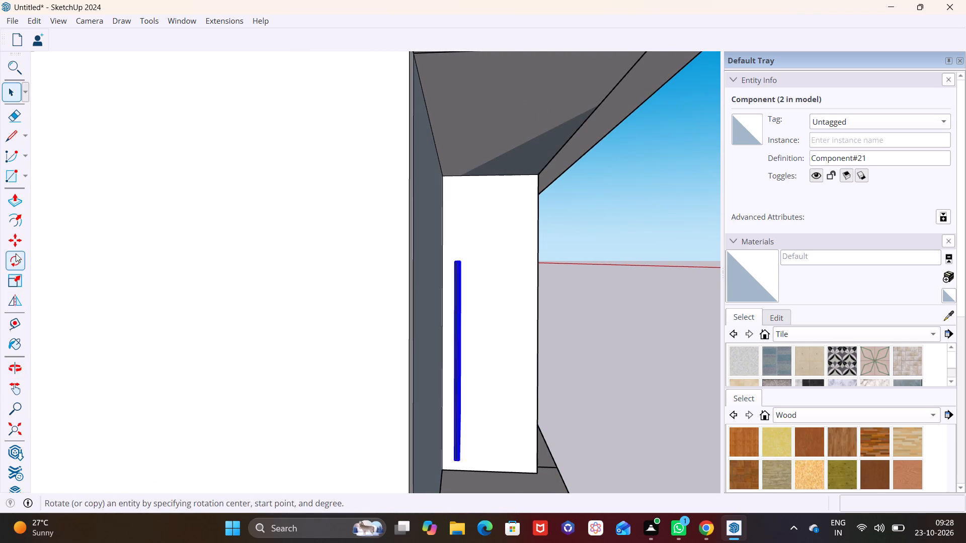
click(14, 246)
click(456, 459)
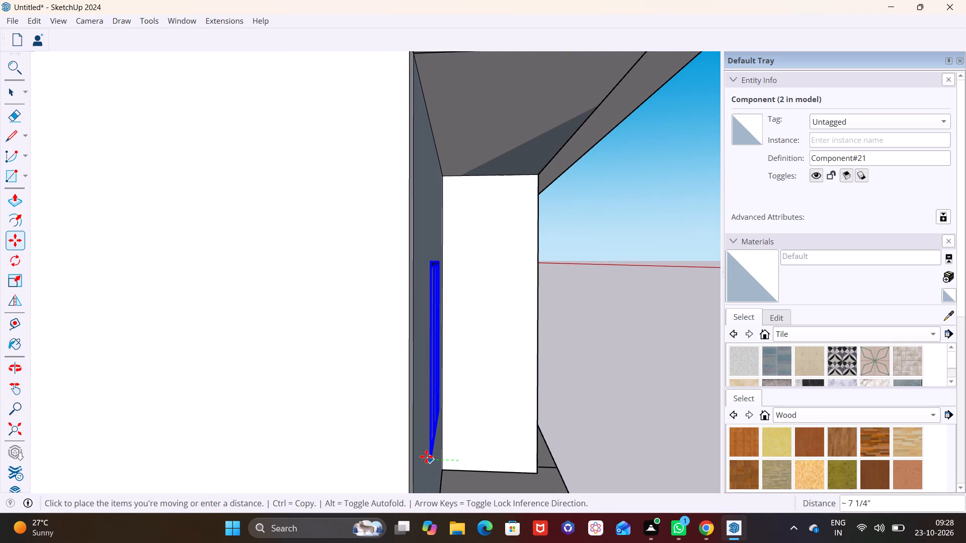
click(426, 457)
key(space)
click(601, 425)
Paint the ground-floor recessed wall around the copied window with the white Color M00 from the Colors collection.
middle_drag(584, 429, 286, 432)
scroll(582, 382, down, 13)
shift+middle_drag(576, 388, 334, 395)
scroll(335, 393, down, 2)
click(257, 391)
click(283, 378)
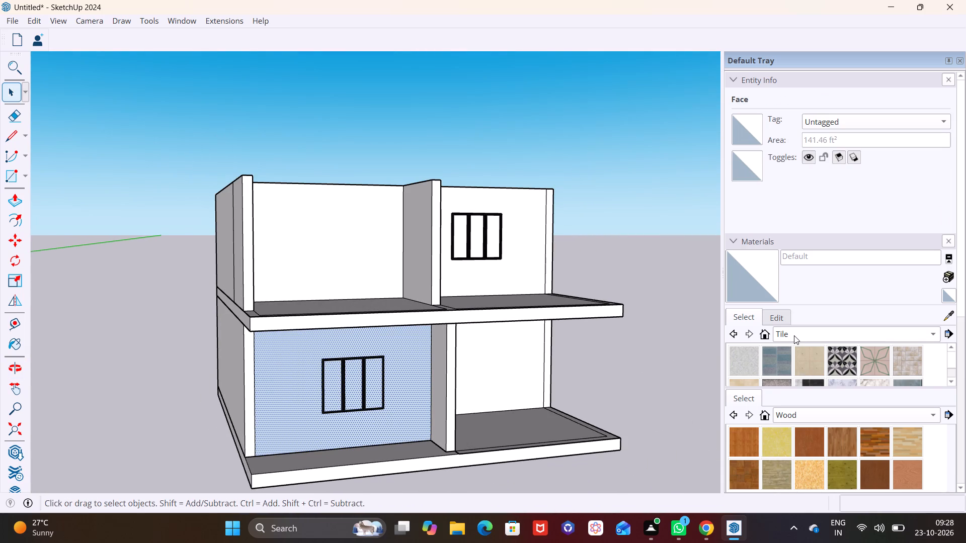
click(794, 335)
click(799, 236)
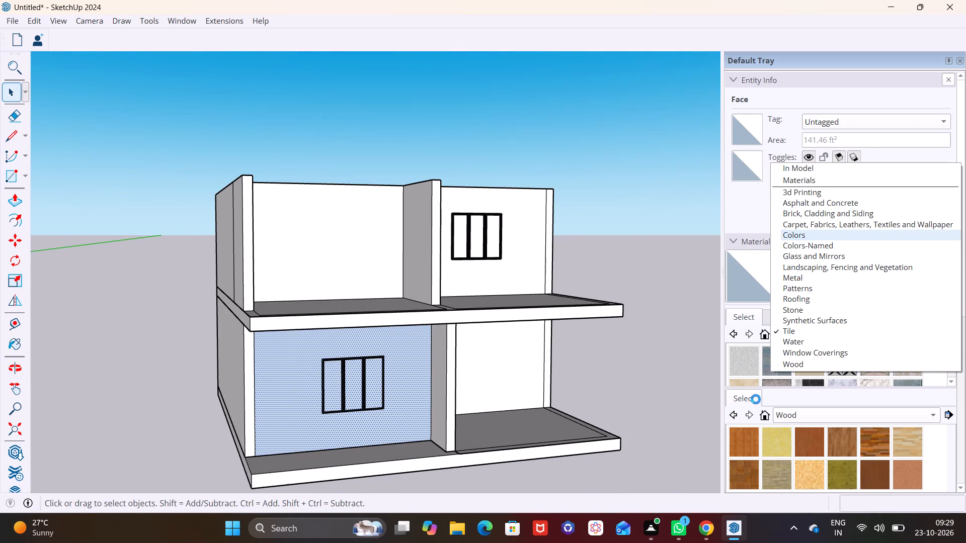
scroll(812, 368, down, 16)
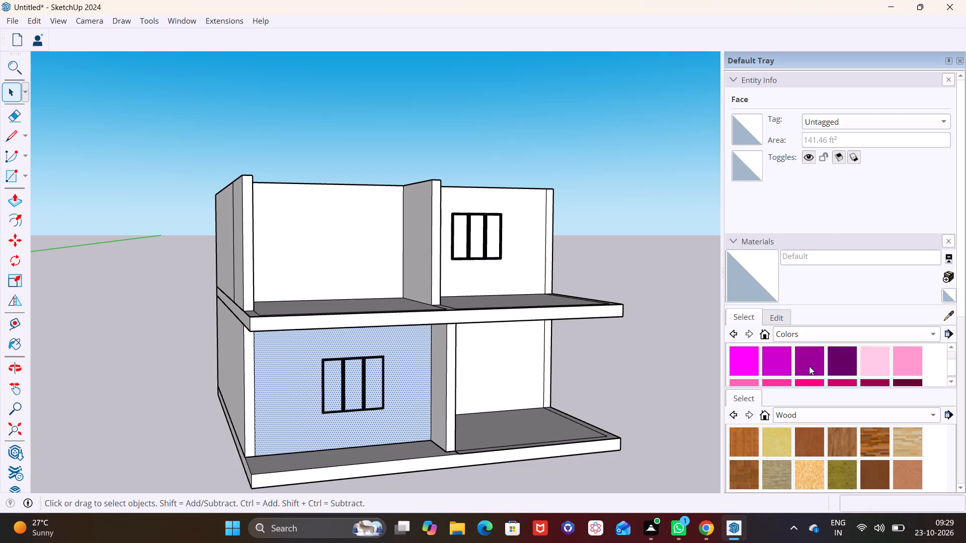
scroll(809, 366, down, 11)
scroll(749, 362, up, 1)
click(749, 362)
click(281, 354)
key(space)
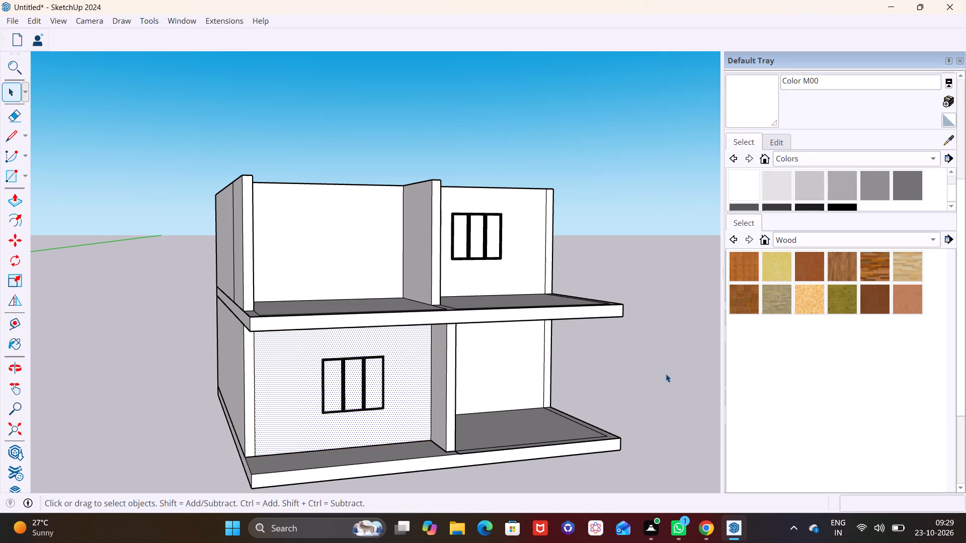
click(666, 374)
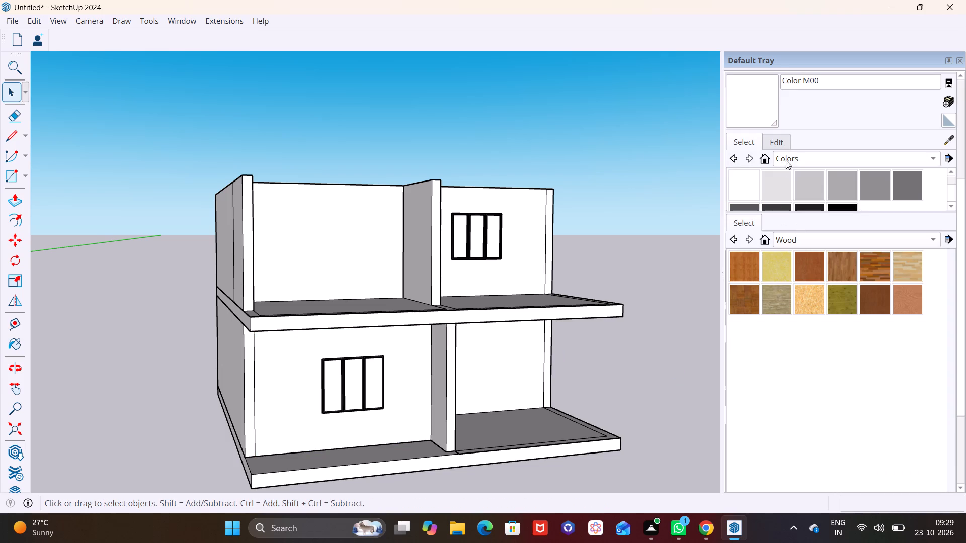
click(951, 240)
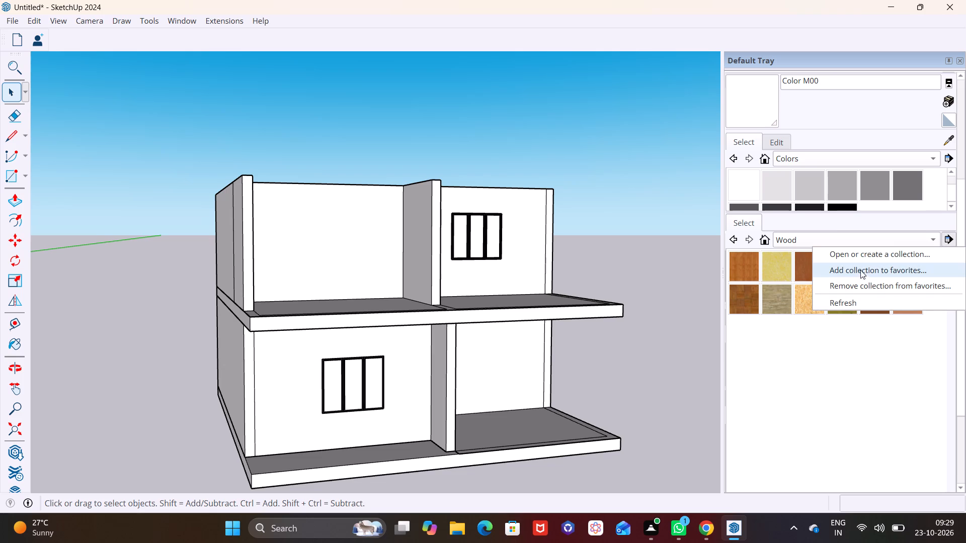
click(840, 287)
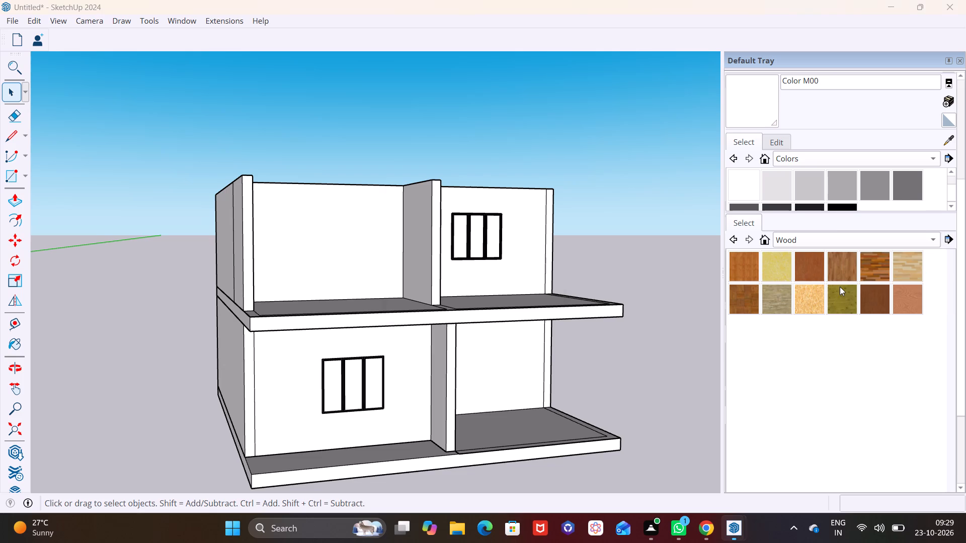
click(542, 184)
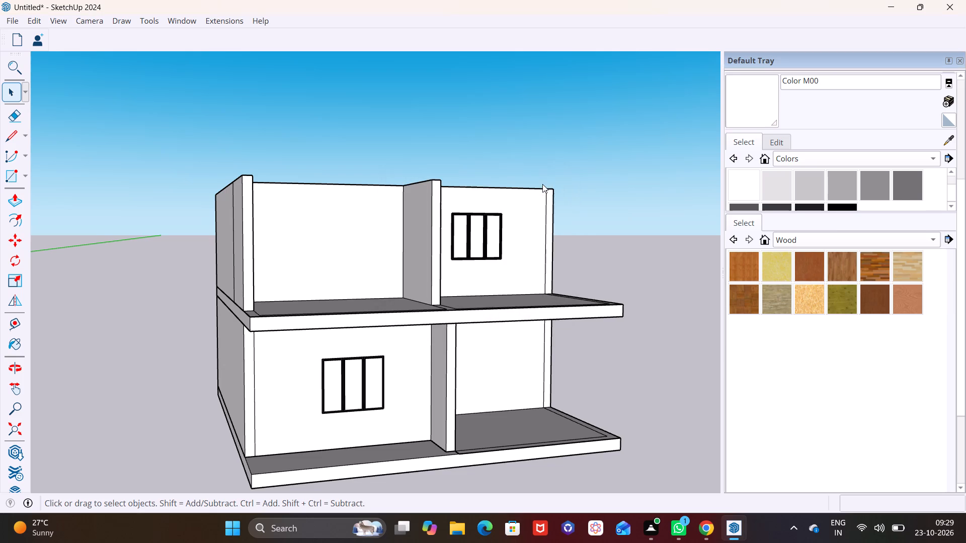
Examine the building's front, with its windows, slabs and projecting walls, from several angles.
scroll(673, 247, down, 3)
middle_drag(639, 291, 566, 368)
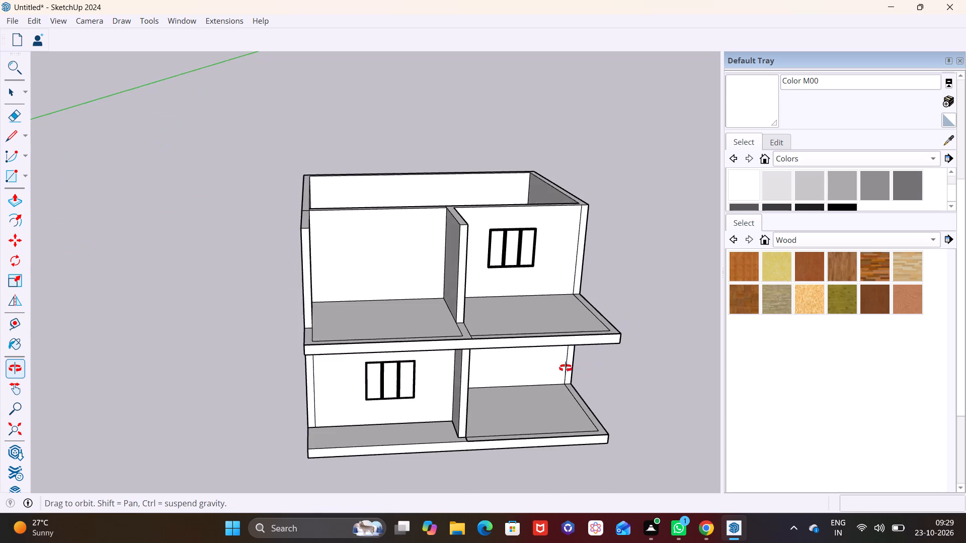
middle_drag(566, 368, 552, 370)
scroll(533, 370, up, 5)
middle_drag(537, 359, 600, 264)
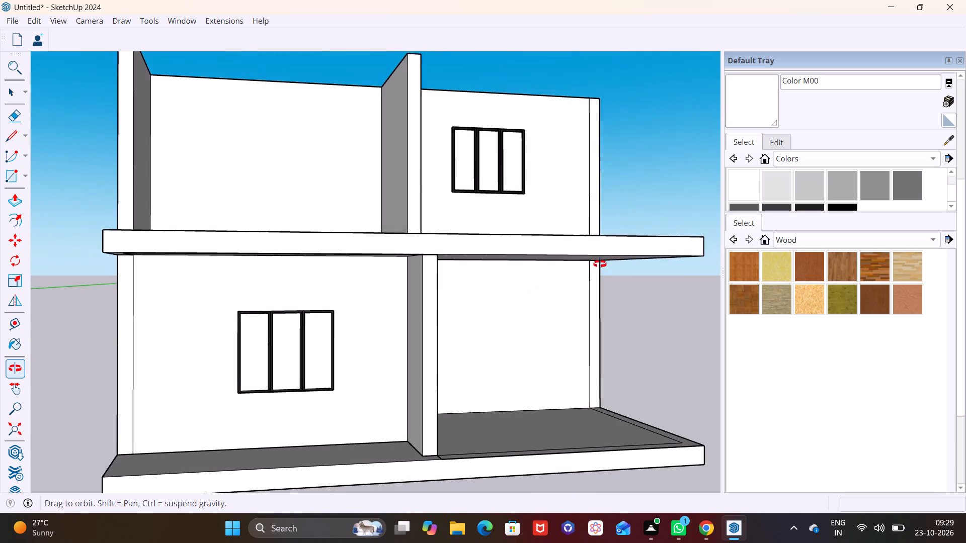
middle_drag(600, 264, 632, 270)
scroll(458, 279, down, 2)
scroll(396, 299, down, 1)
middle_drag(370, 298, 361, 317)
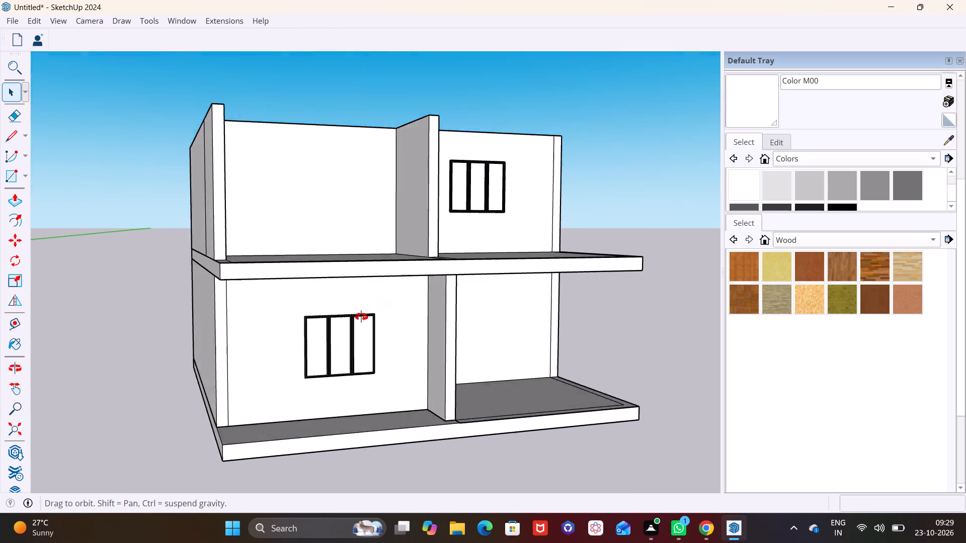
middle_drag(361, 317, 340, 385)
Push/Pull the end face of the upper-storey partition wall outward by about 3' 11 1/16" to the slab's front edge.
scroll(260, 323, up, 4)
shift+middle_drag(258, 306, 205, 289)
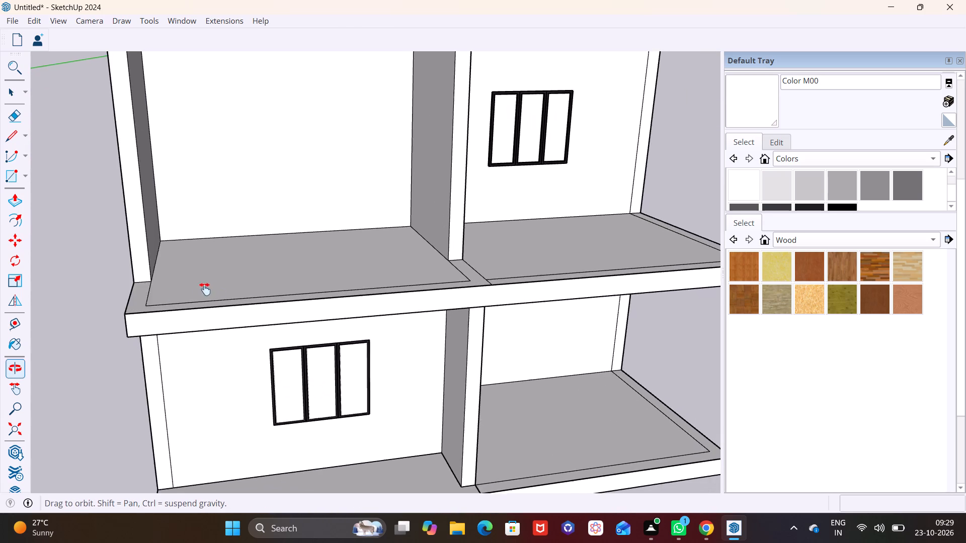
shift+middle_drag(205, 289, 172, 292)
middle_drag(399, 274, 501, 275)
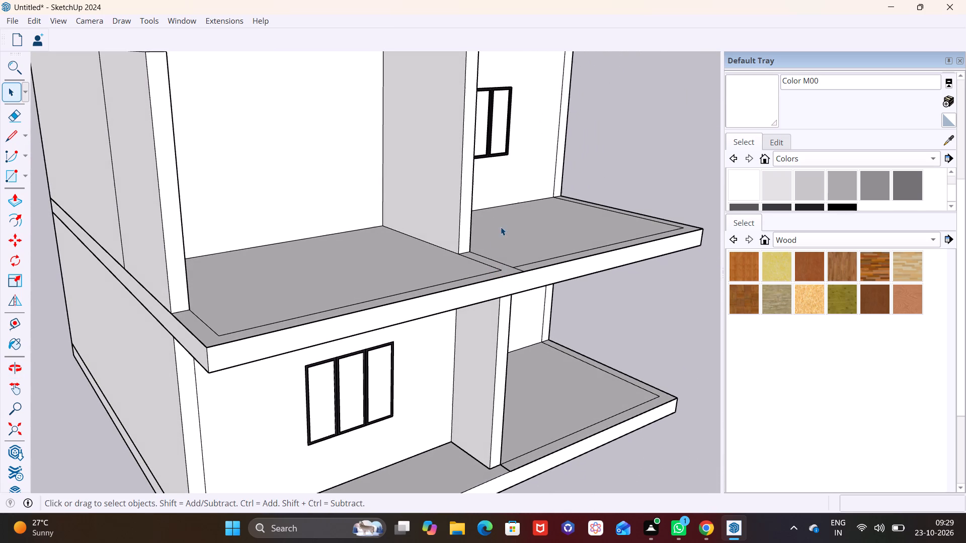
click(466, 173)
click(19, 198)
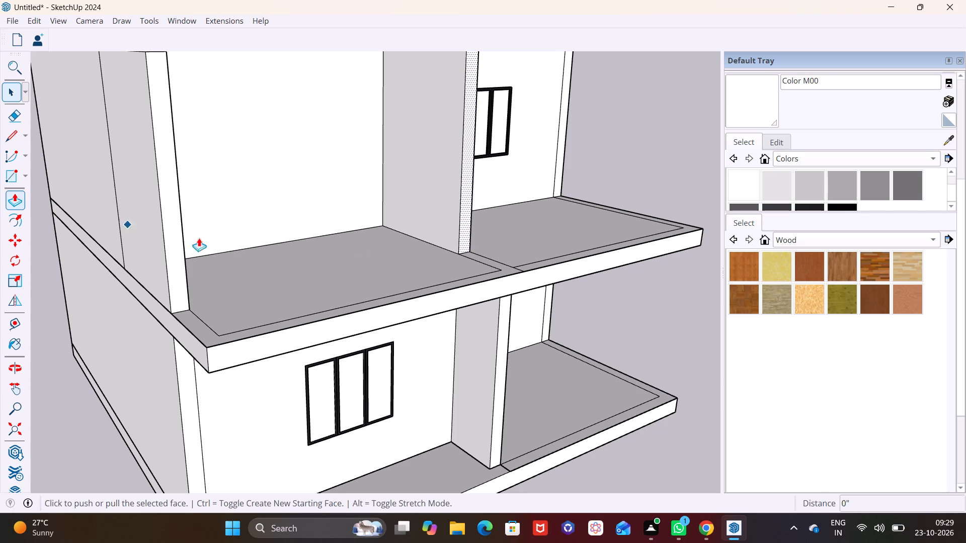
click(468, 210)
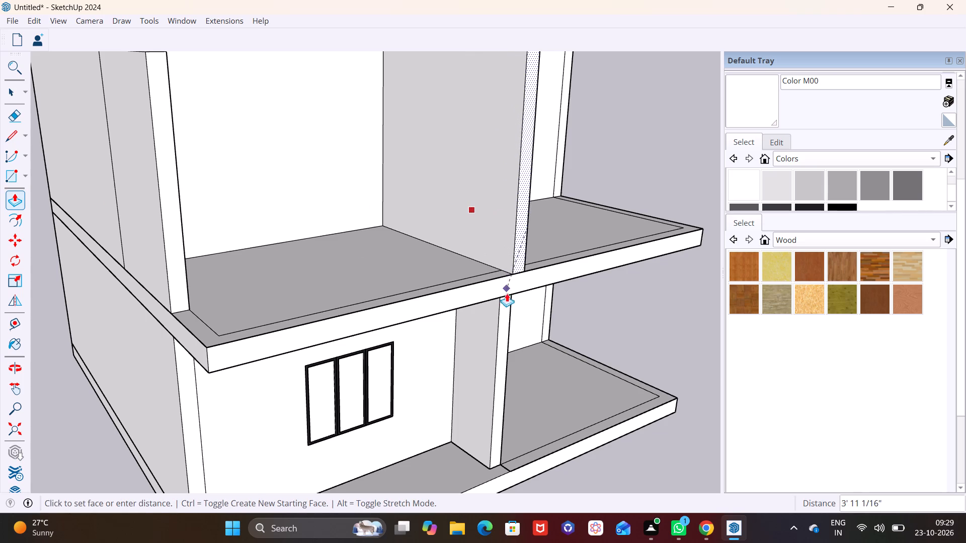
click(506, 299)
middle_drag(532, 290, 509, 176)
key(space)
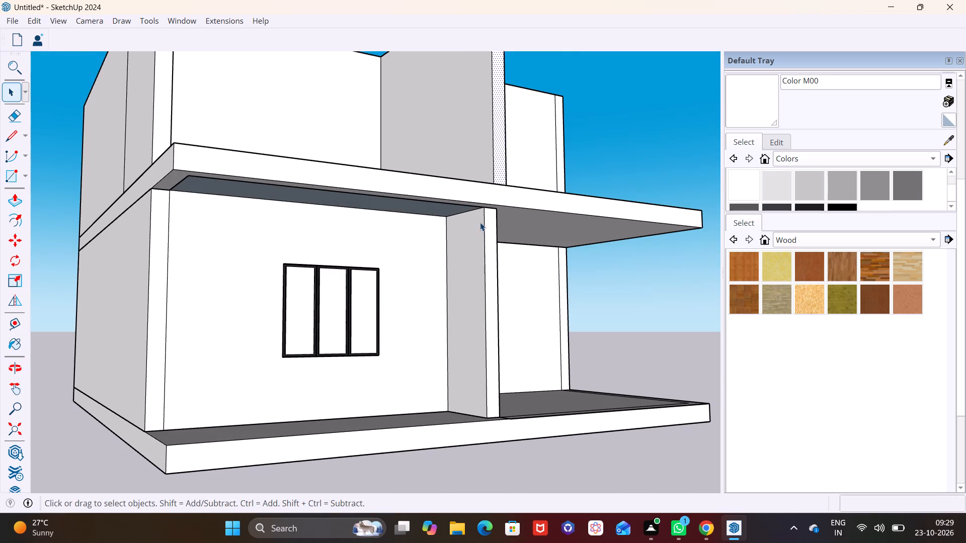
Push/Pull the upper partition wall's end face back by 9" from the slab's front edge.
middle_drag(490, 217, 459, 356)
scroll(462, 317, up, 3)
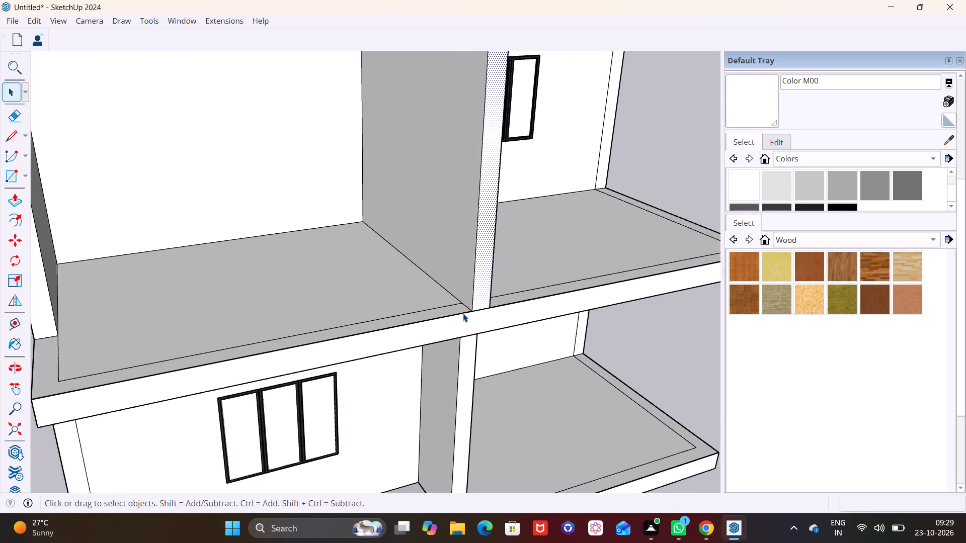
click(20, 204)
click(482, 265)
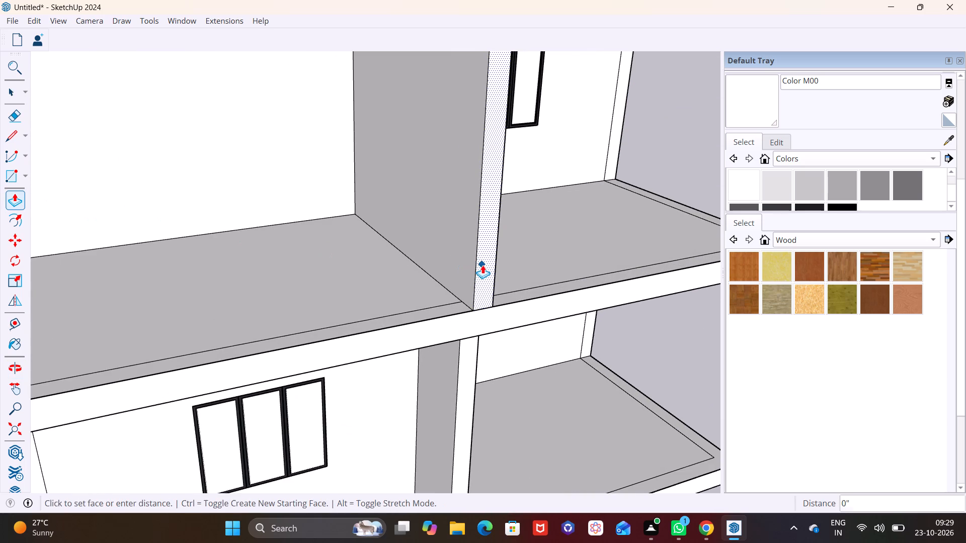
click(462, 356)
key(space)
Examine the extended upper partition wall and its alignment with the slab edge and the wall below.
scroll(493, 293, down, 7)
middle_drag(459, 302, 459, 292)
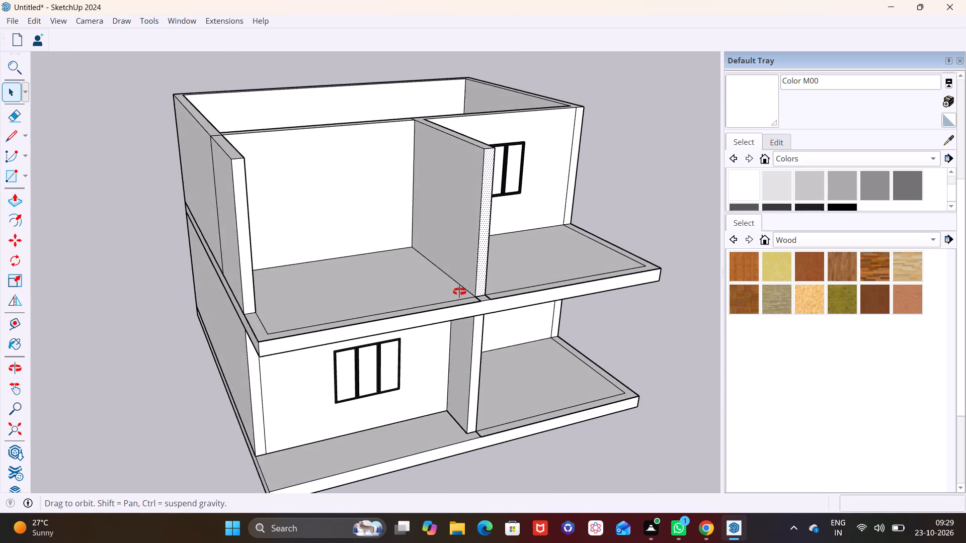
middle_drag(459, 292, 498, 248)
shift+middle_drag(436, 227, 417, 259)
middle_drag(410, 245, 382, 301)
scroll(382, 301, up, 1)
middle_drag(431, 273, 298, 267)
shift+middle_drag(485, 283, 346, 294)
middle_drag(378, 351, 399, 271)
scroll(391, 296, down, 2)
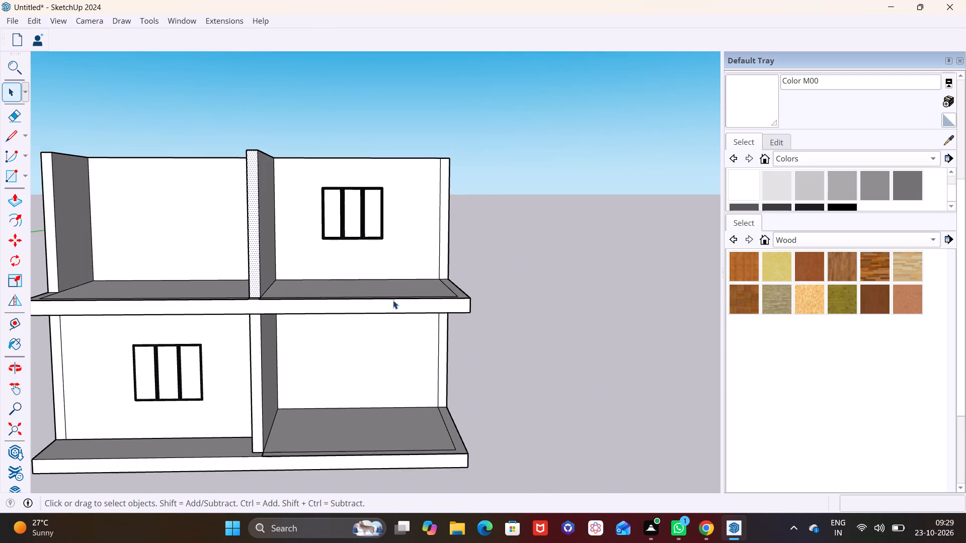
Search 3D Warehouse for doors.
shift+middle_drag(394, 303, 416, 257)
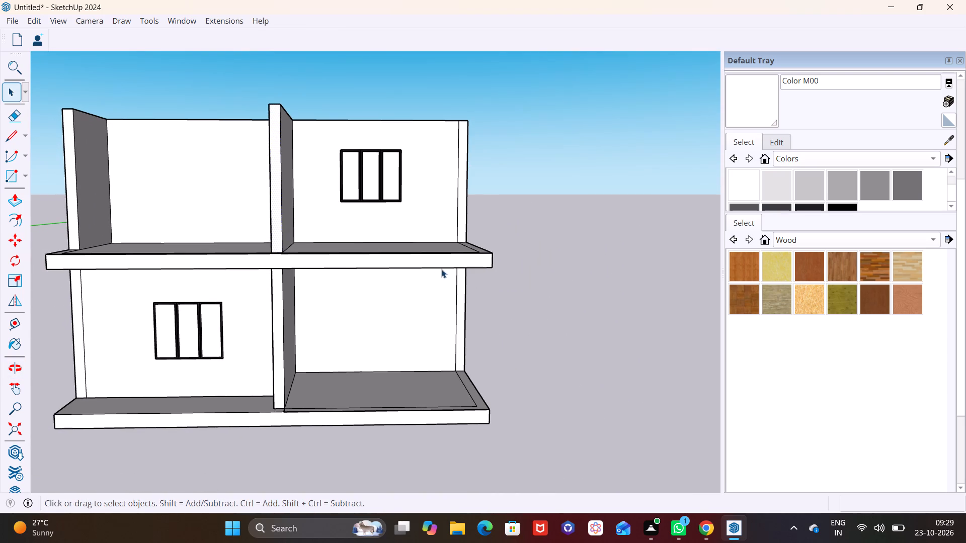
middle_drag(441, 269, 474, 269)
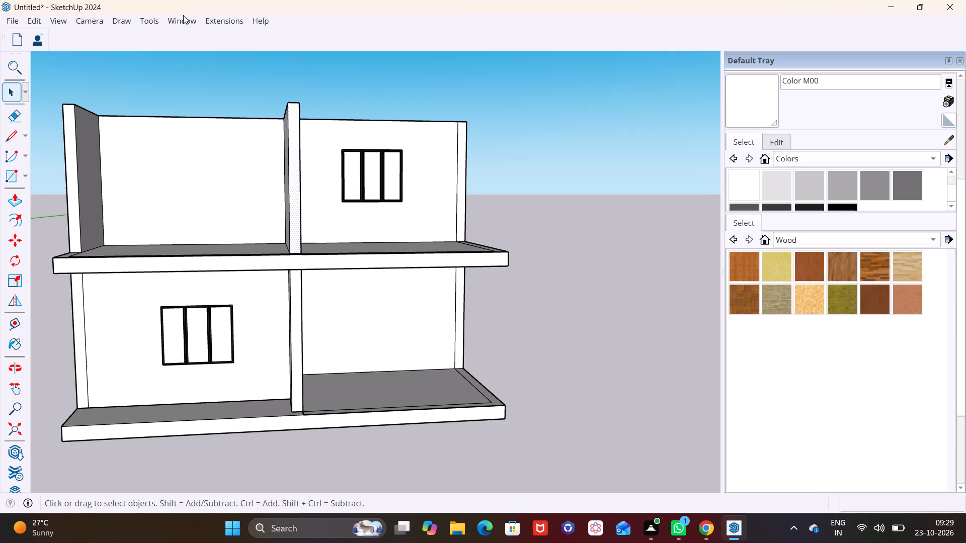
click(185, 17)
click(202, 114)
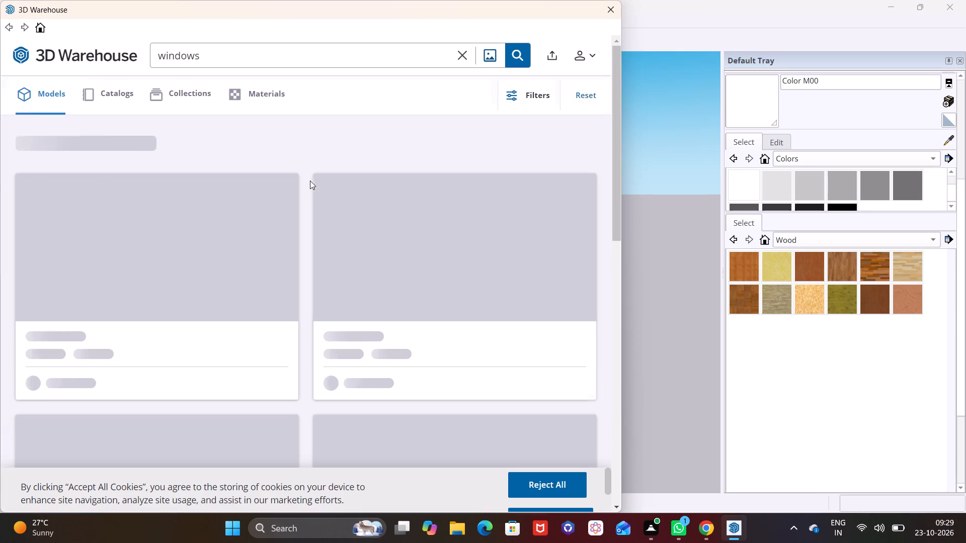
click(462, 56)
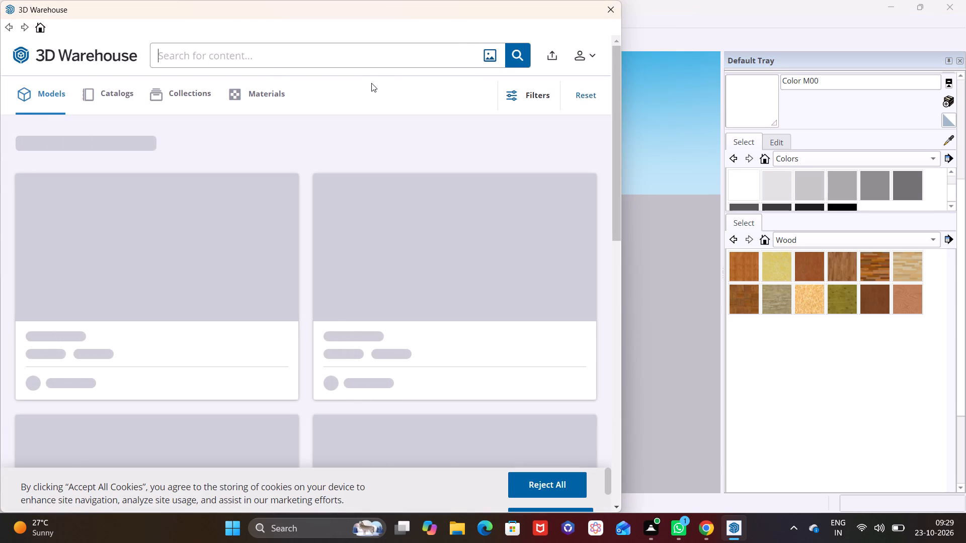
key(d)
key(o)
text(ors)
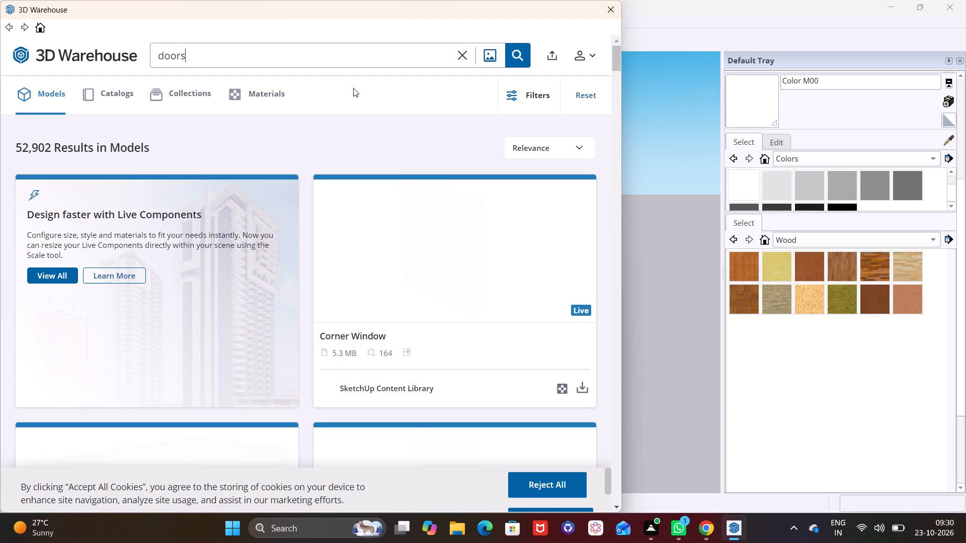
click(521, 58)
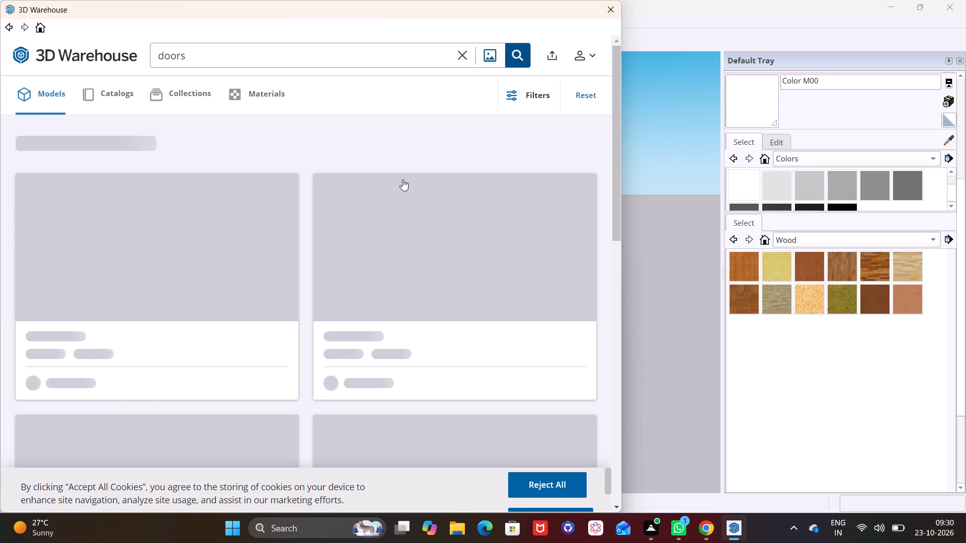
Load the dark brown door with horizontal grooves (535 KB) from the 3D Warehouse results directly into the model.
scroll(379, 288, down, 5)
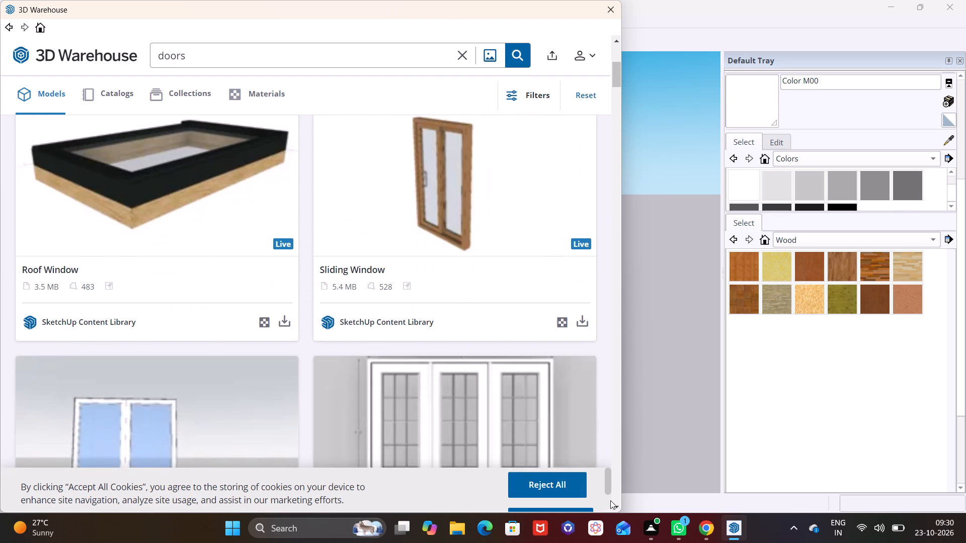
click(617, 509)
click(617, 509)
click(617, 509)
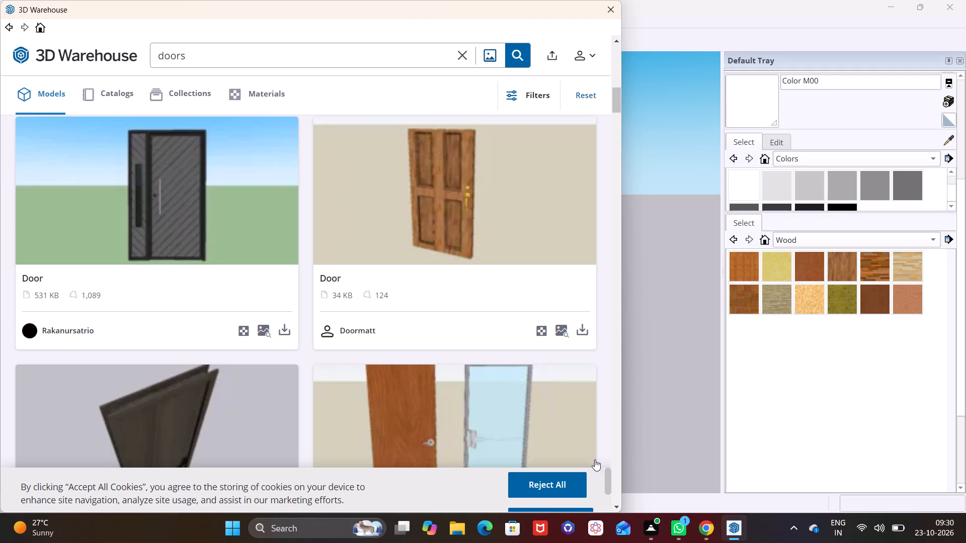
click(618, 508)
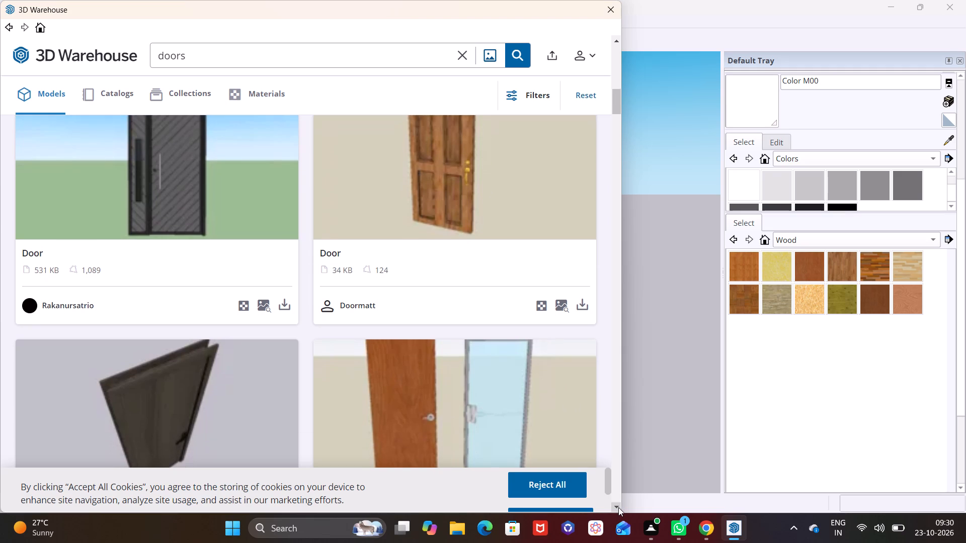
click(618, 507)
click(618, 507)
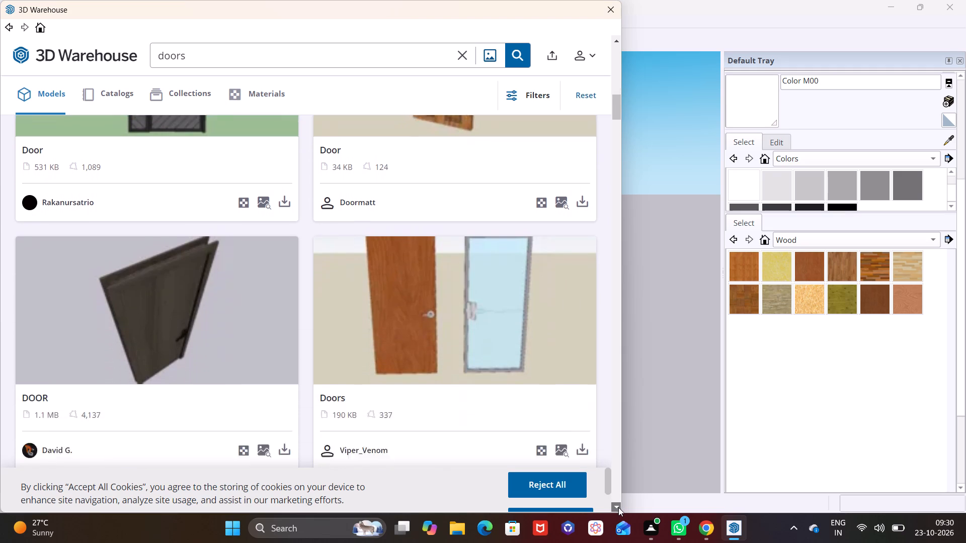
click(619, 506)
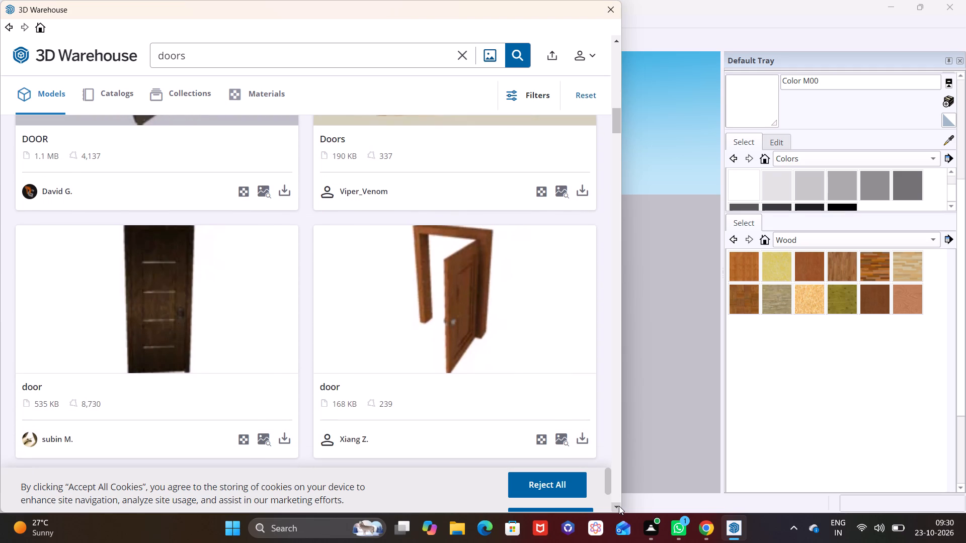
click(619, 506)
click(284, 408)
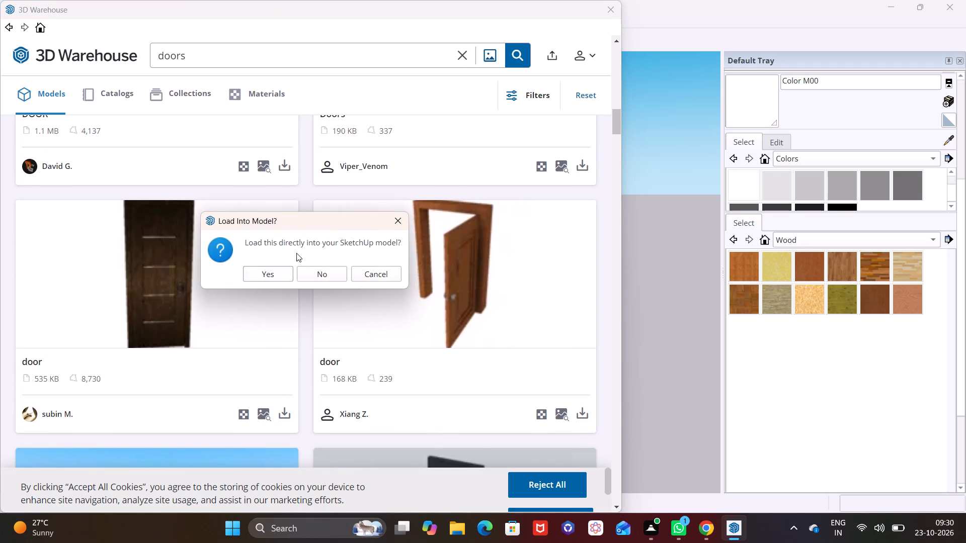
click(274, 269)
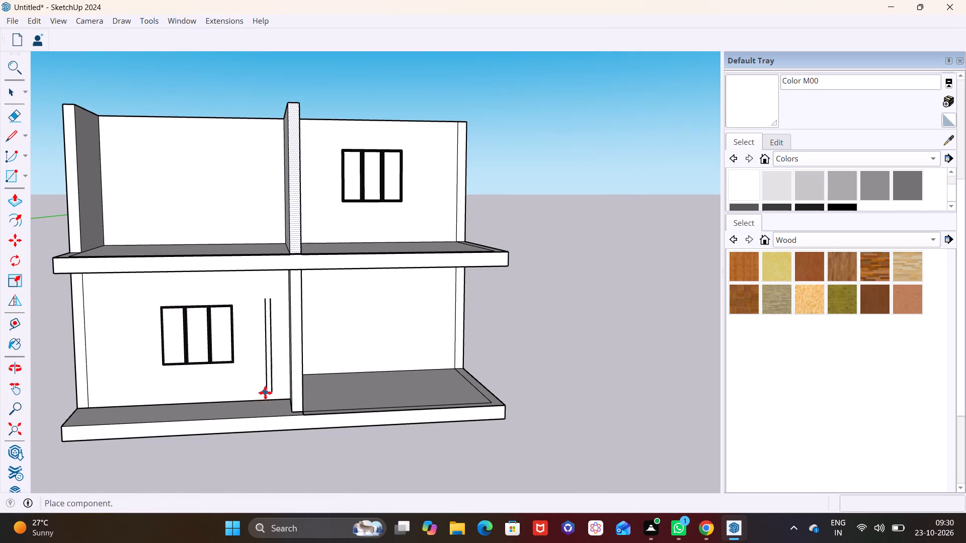
Place the door on the ground-floor slab against the side face of the projecting partition wall, beside the window.
middle_drag(264, 392, 431, 407)
scroll(433, 407, up, 3)
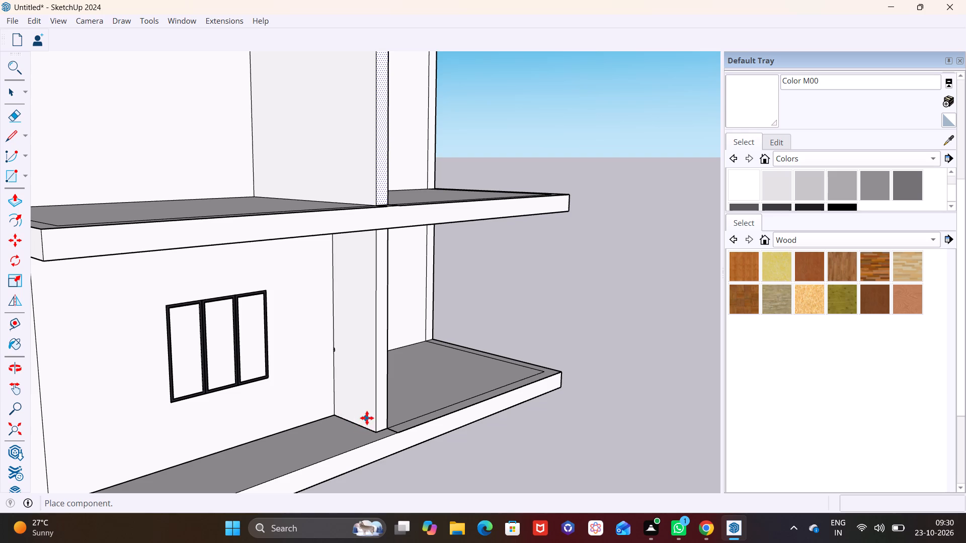
click(363, 435)
key(space)
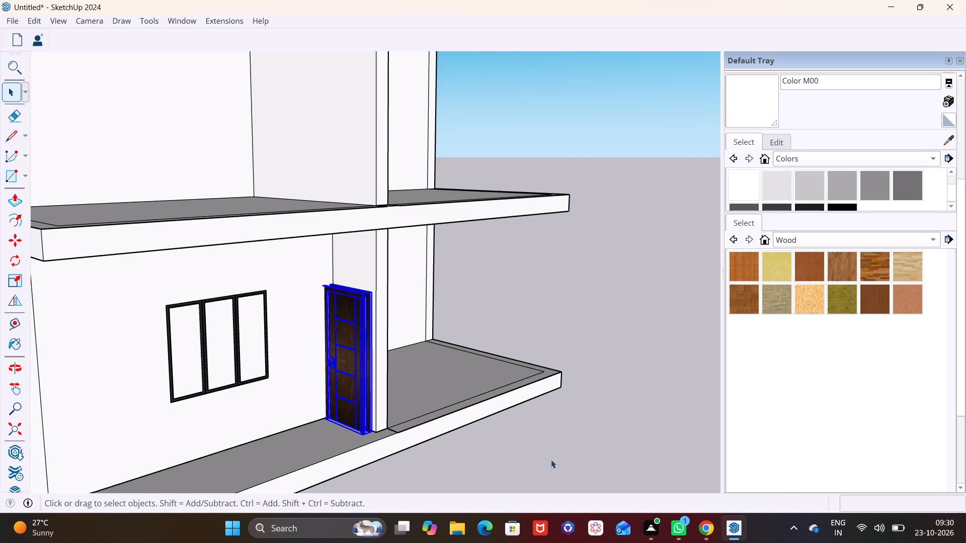
click(551, 460)
Scale the door's width along the green axis to about 0.88 so it is narrower on the partition wall.
scroll(410, 413, up, 6)
middle_drag(451, 421, 574, 428)
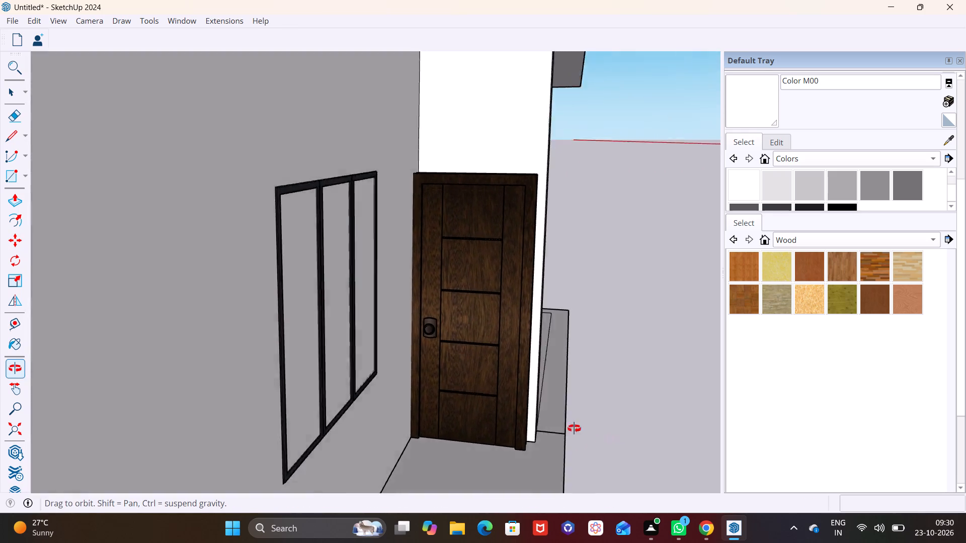
middle_drag(574, 428, 538, 436)
scroll(449, 382, up, 3)
middle_drag(417, 370, 390, 407)
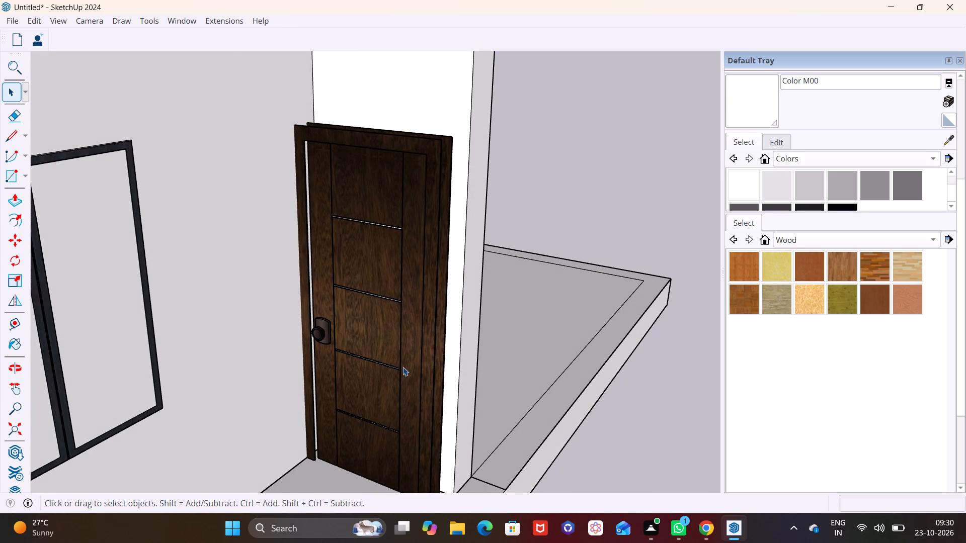
scroll(403, 367, down, 4)
shift+middle_drag(404, 366, 414, 335)
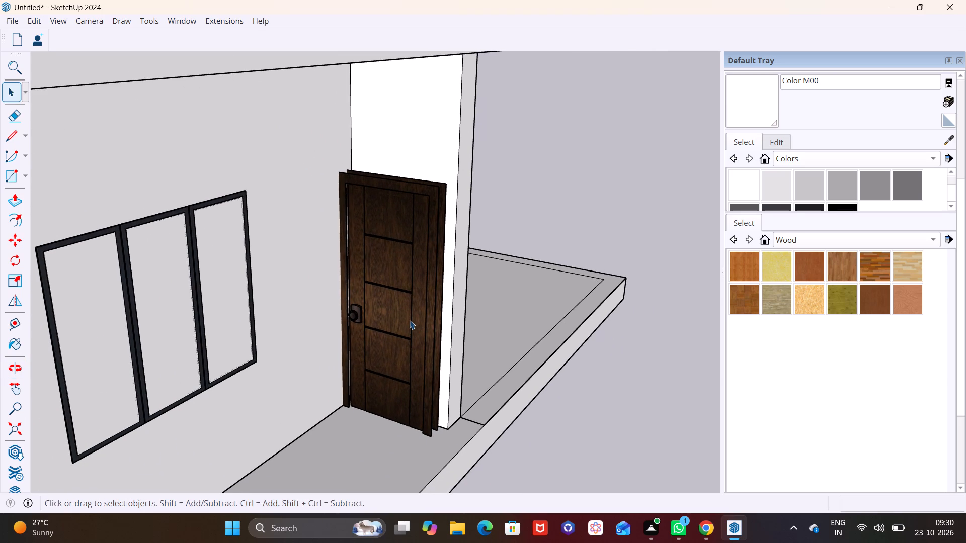
scroll(410, 320, up, 1)
scroll(410, 320, down, 1)
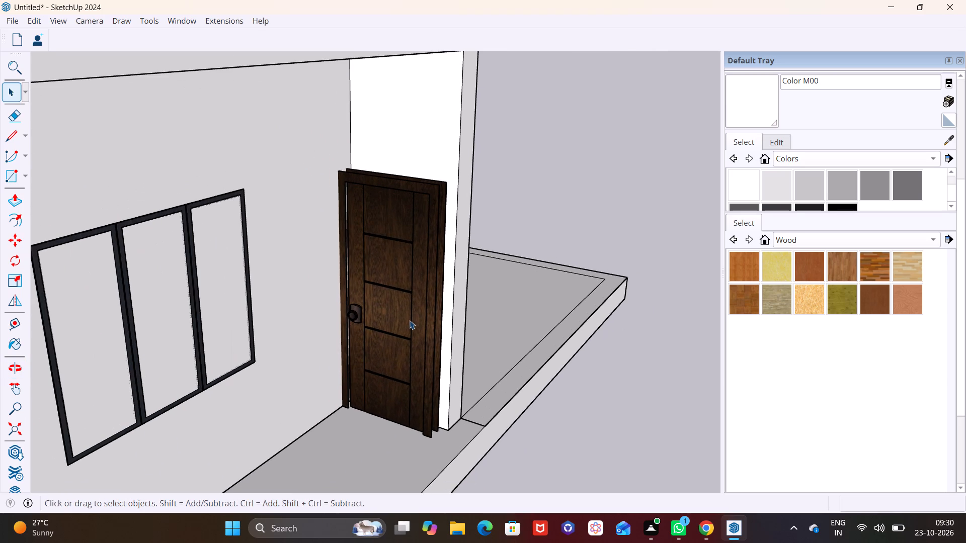
middle_drag(410, 320, 373, 333)
middle_drag(380, 328, 404, 316)
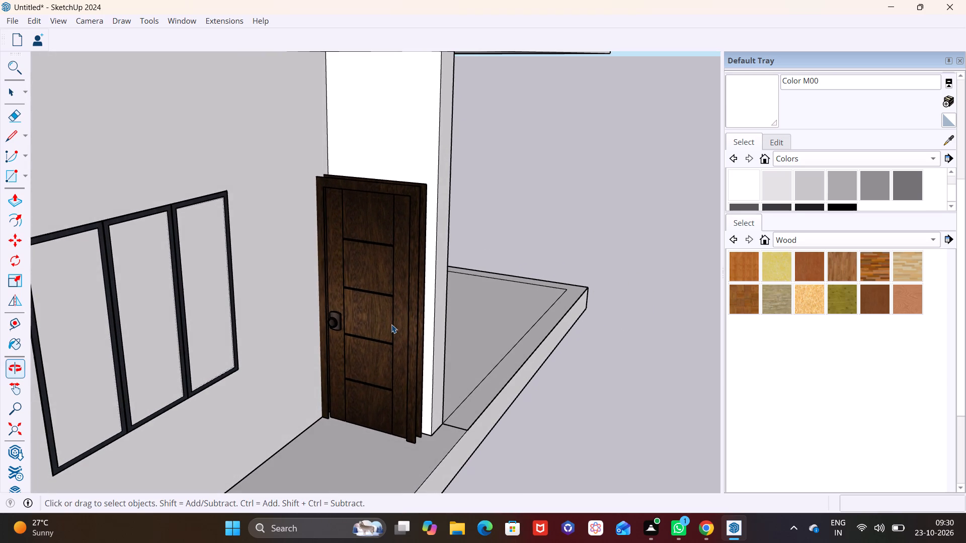
click(391, 324)
click(16, 284)
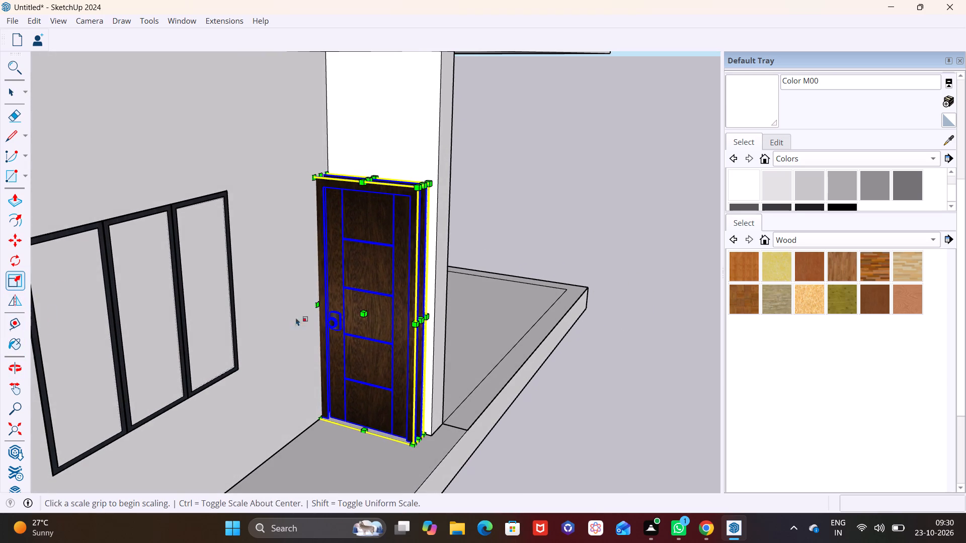
click(423, 322)
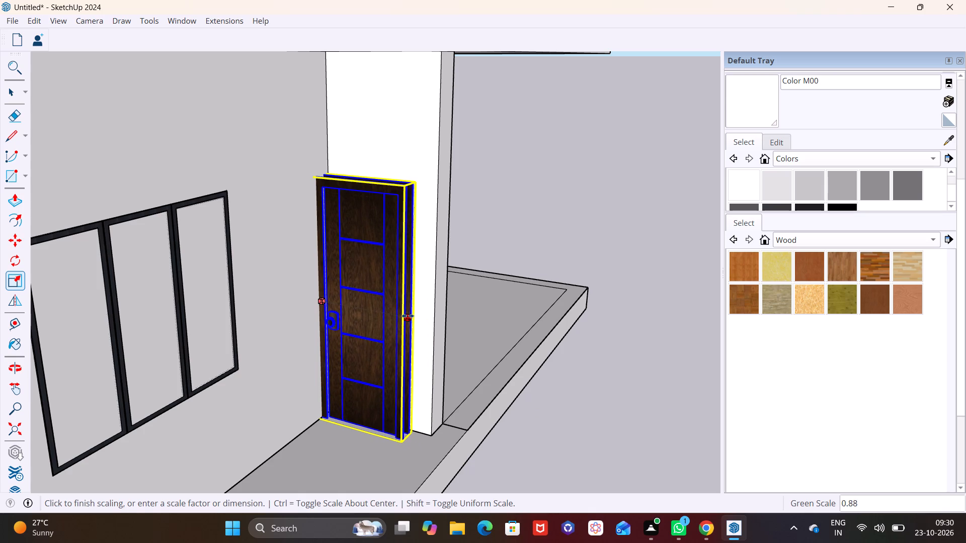
click(408, 316)
Move the door straight up 1' from the ground-floor slab.
middle_drag(366, 333, 401, 326)
key(m)
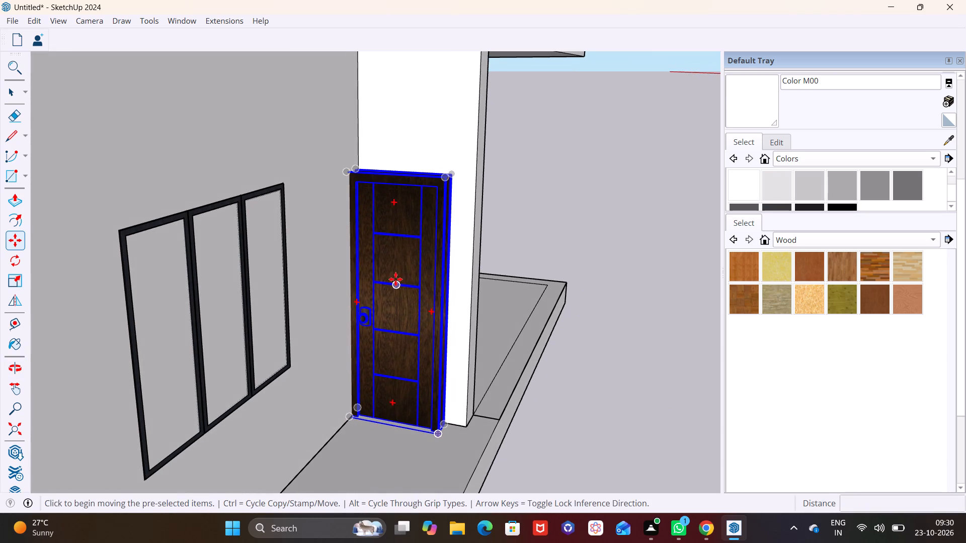
click(440, 427)
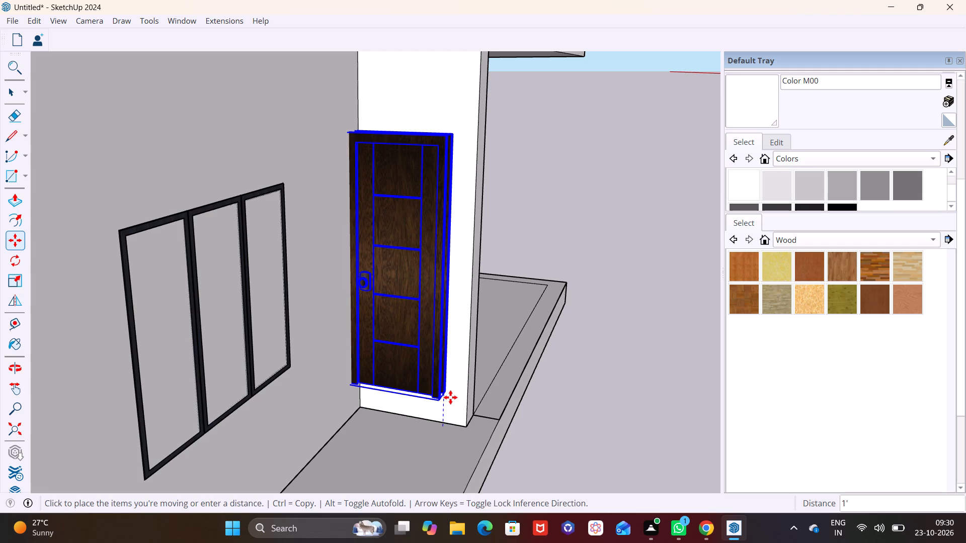
click(450, 397)
Move the raised door along the partition wall's side face toward the wall's front edge.
scroll(503, 416, up, 1)
middle_drag(503, 416, 427, 414)
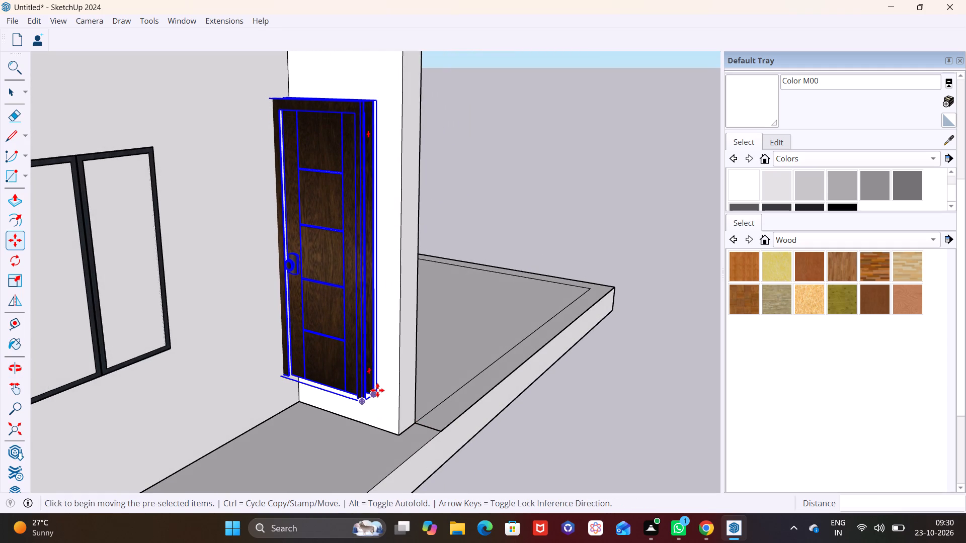
click(377, 390)
click(393, 400)
key(space)
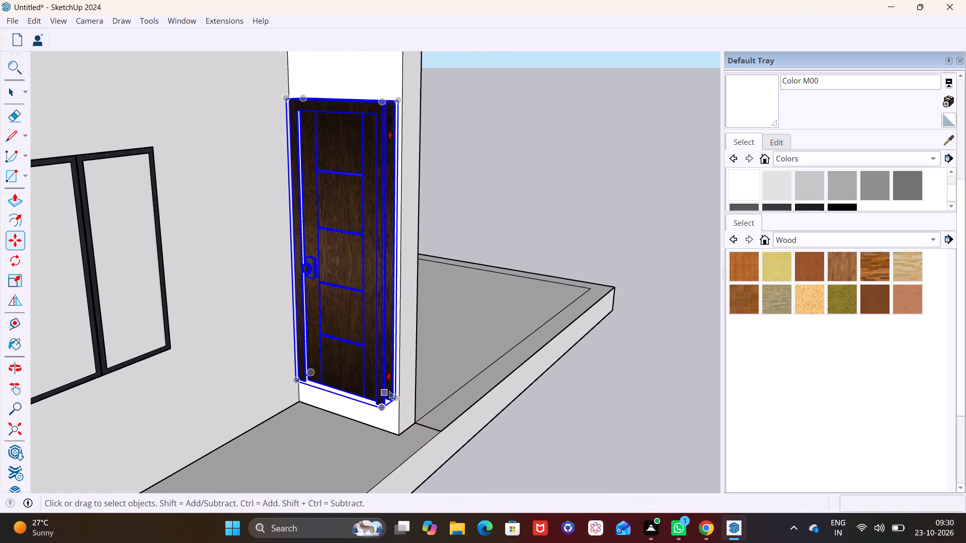
scroll(319, 388, down, 4)
click(550, 395)
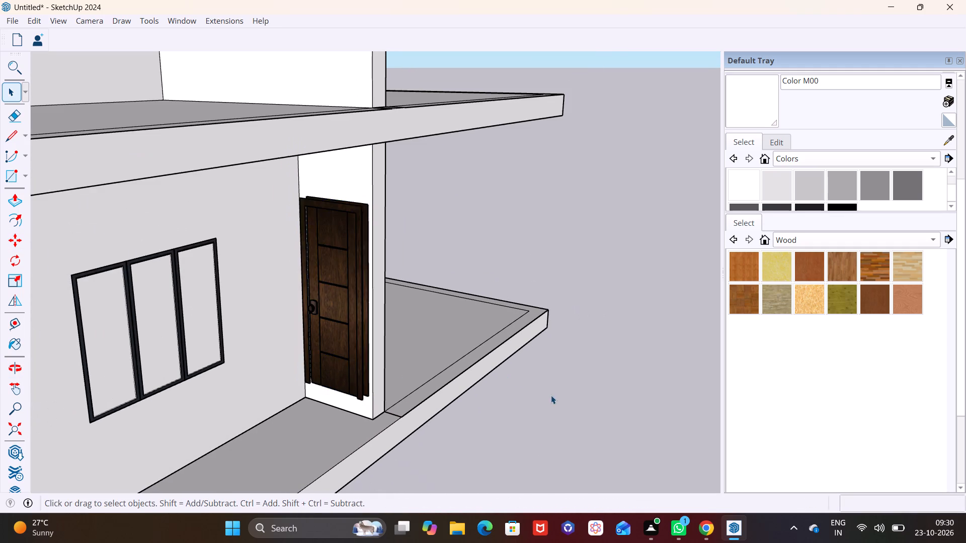
Examine the raised door's position on the partition wall relative to the window, slab and wall edges.
middle_drag(428, 356, 506, 350)
scroll(492, 341, down, 2)
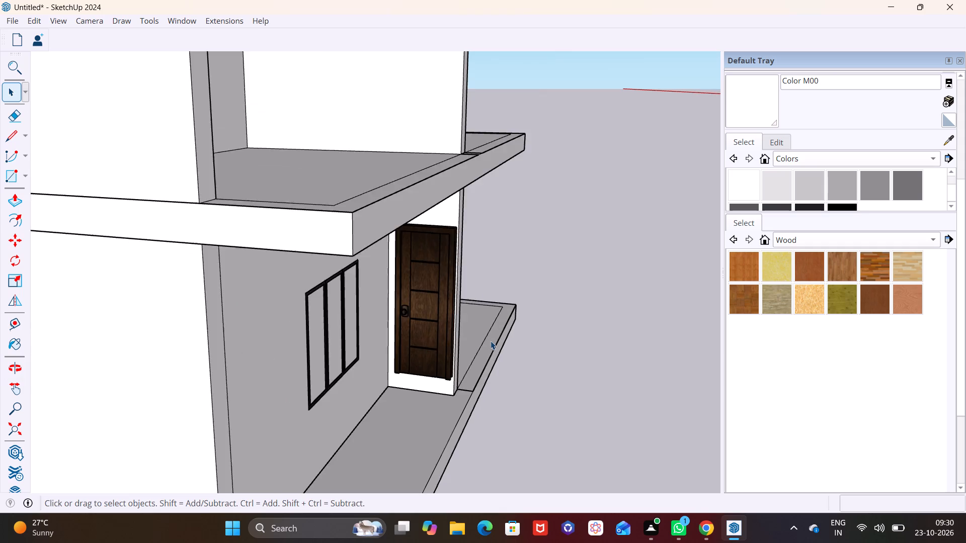
scroll(491, 341, down, 3)
middle_drag(447, 318, 437, 283)
scroll(435, 328, up, 1)
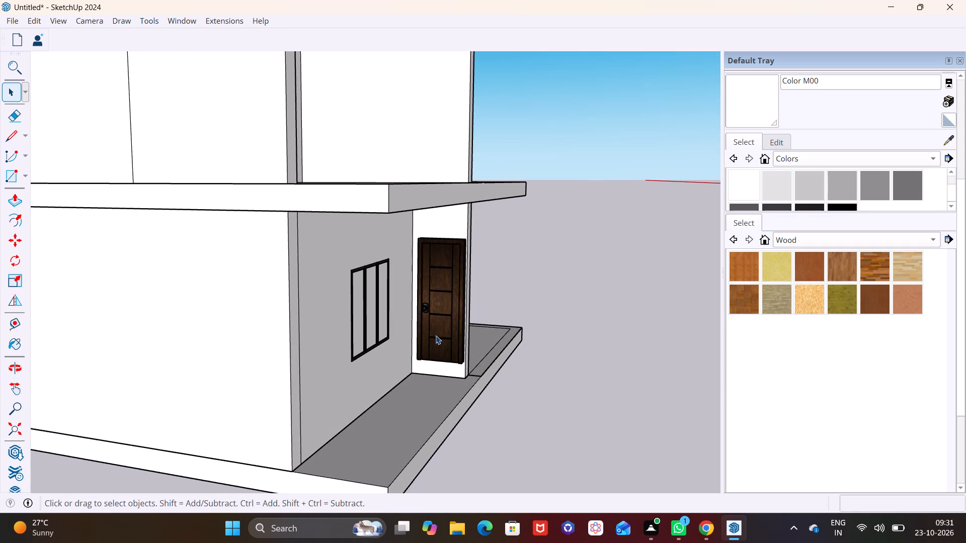
shift+middle_drag(436, 336, 390, 333)
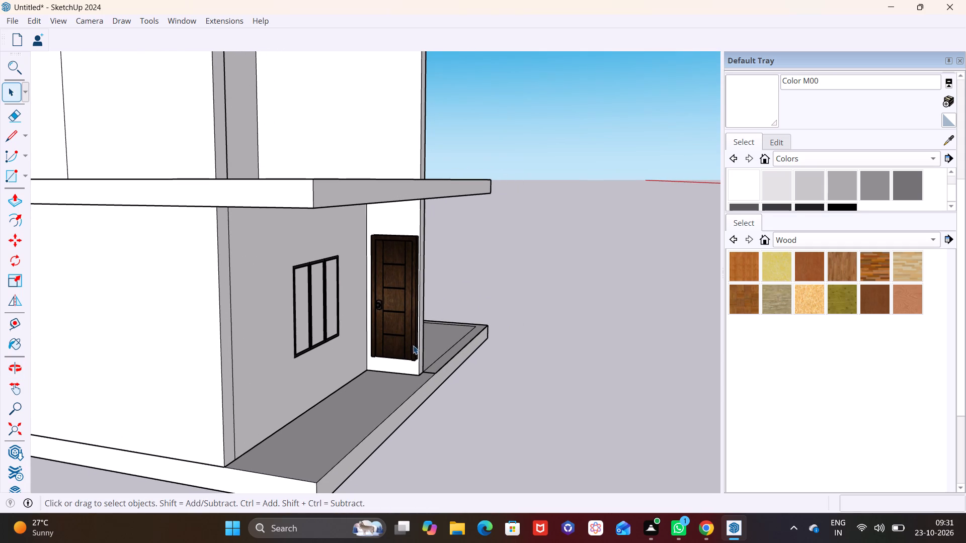
scroll(403, 372, down, 1)
shift+middle_drag(402, 372, 404, 365)
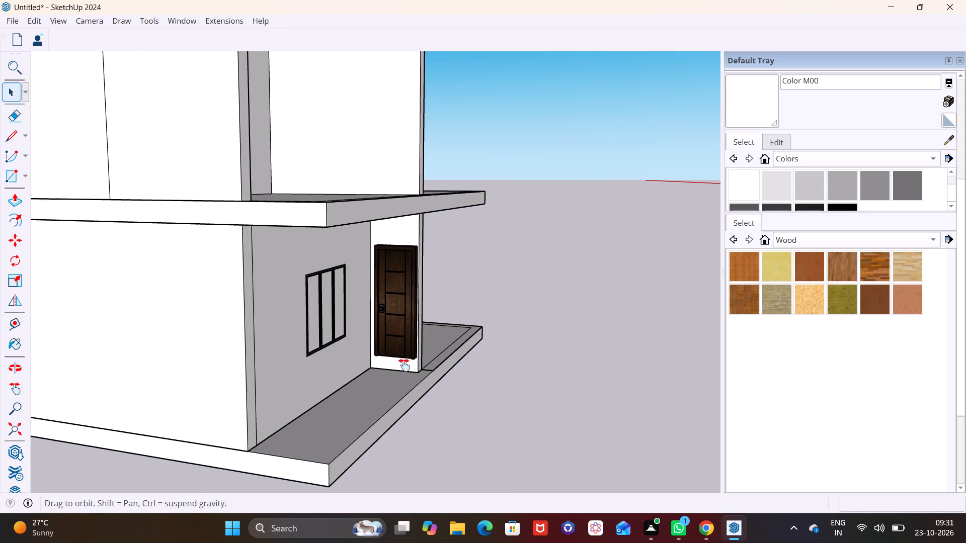
shift+middle_drag(404, 365, 424, 322)
middle_drag(420, 323, 385, 337)
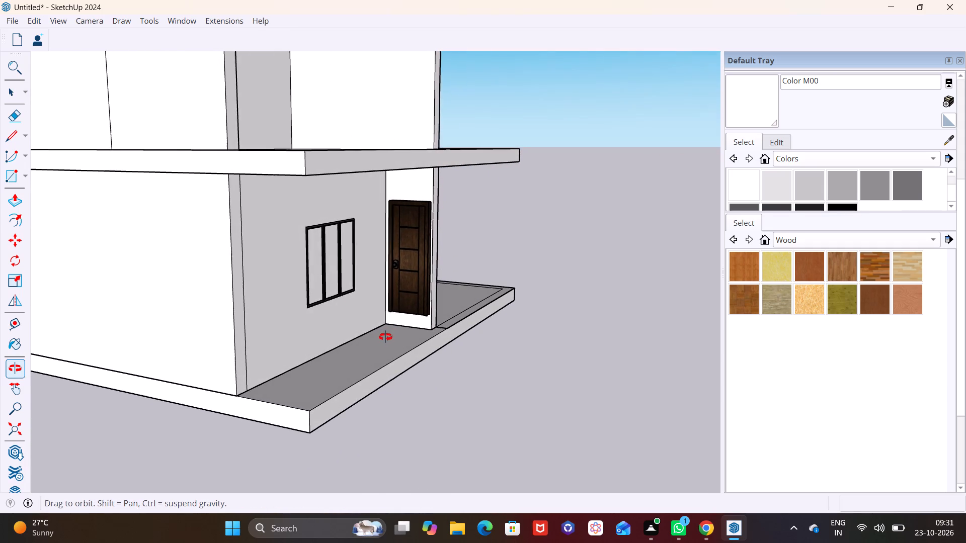
middle_drag(385, 337, 391, 339)
Draw lines from the partition wall's front corner across the ground-floor slab to its edge and down its front face.
click(11, 140)
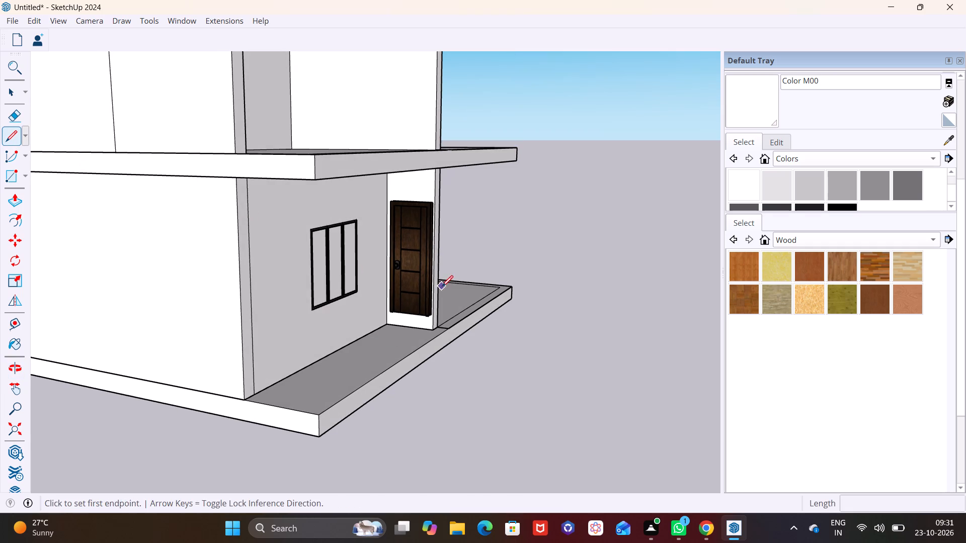
middle_drag(442, 304, 403, 291)
scroll(430, 341, up, 11)
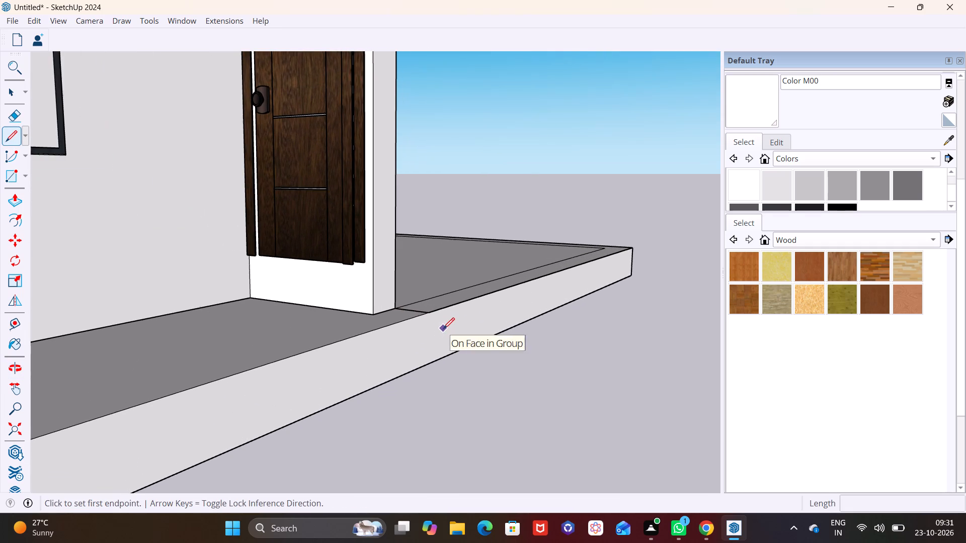
scroll(442, 329, up, 1)
middle_drag(364, 313, 359, 373)
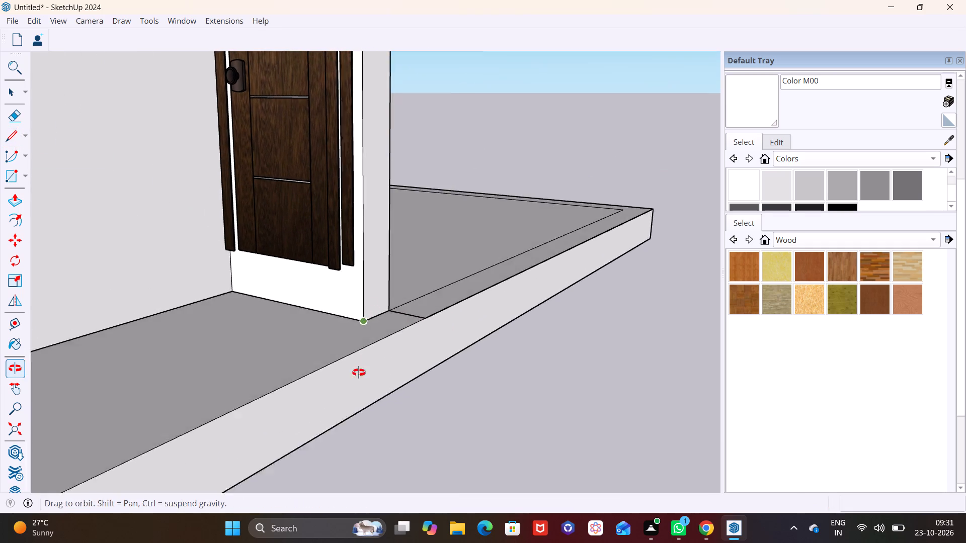
middle_drag(359, 373, 359, 396)
click(369, 334)
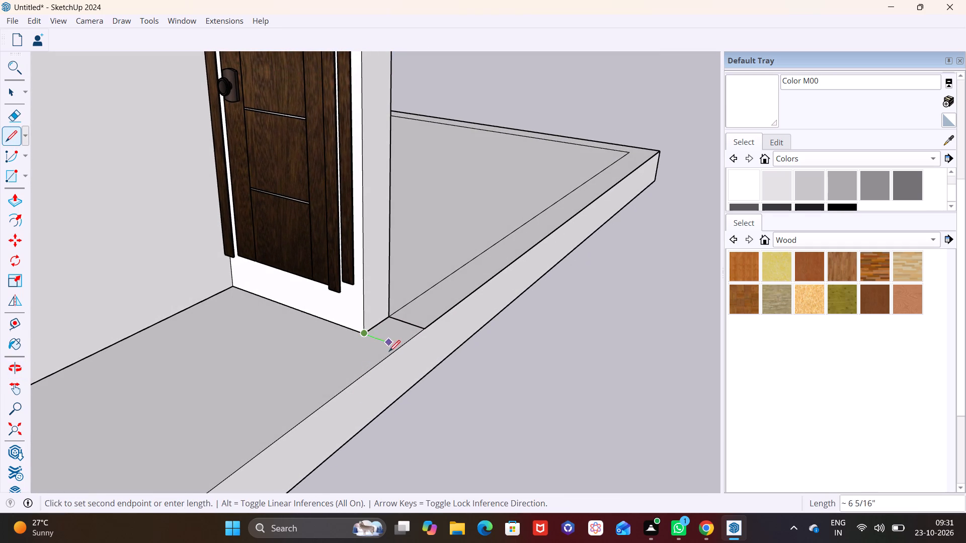
click(399, 351)
middle_drag(405, 359, 382, 317)
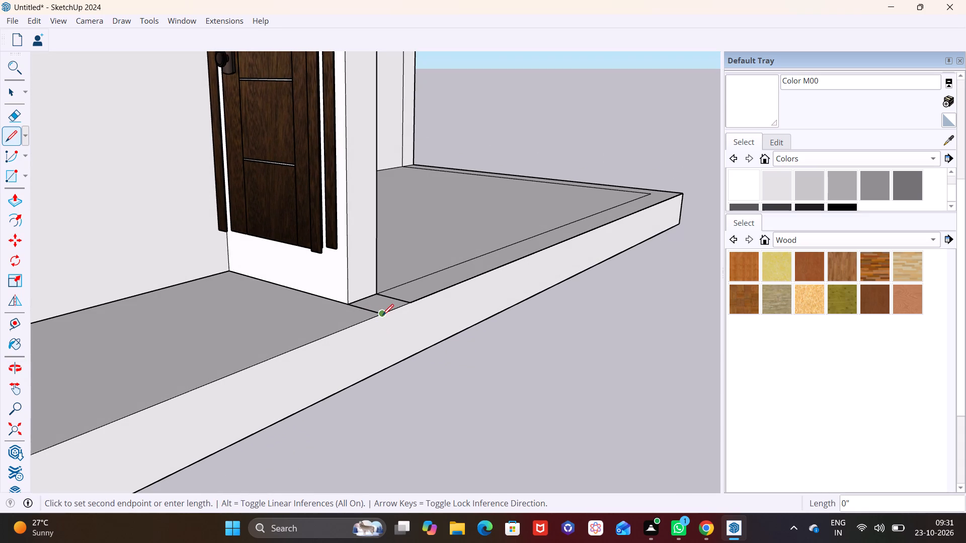
click(382, 315)
click(386, 367)
key(space)
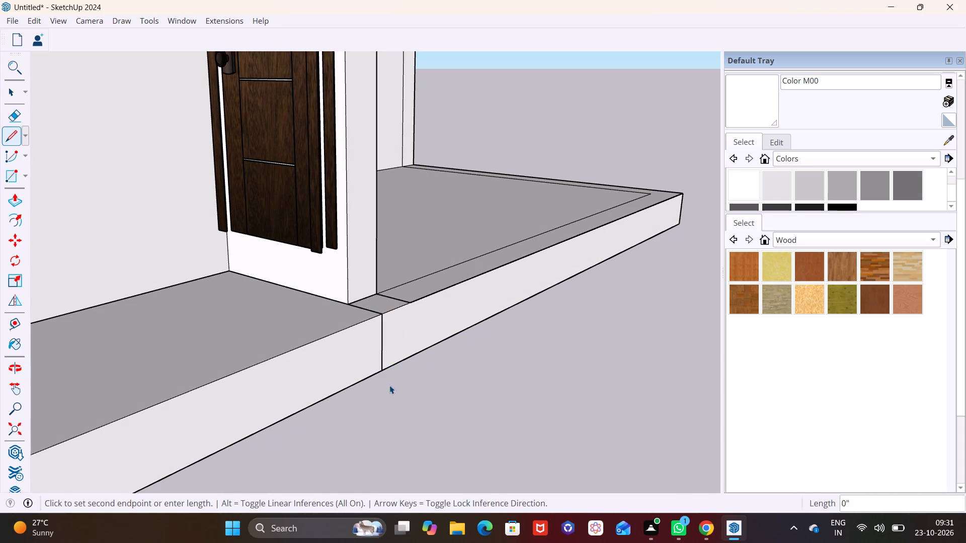
click(394, 390)
Open the ground-floor slab for editing and draw a 15' by 1' rectangle on its front face, ending at the partition line.
scroll(396, 367, down, 11)
shift+middle_drag(399, 371, 509, 357)
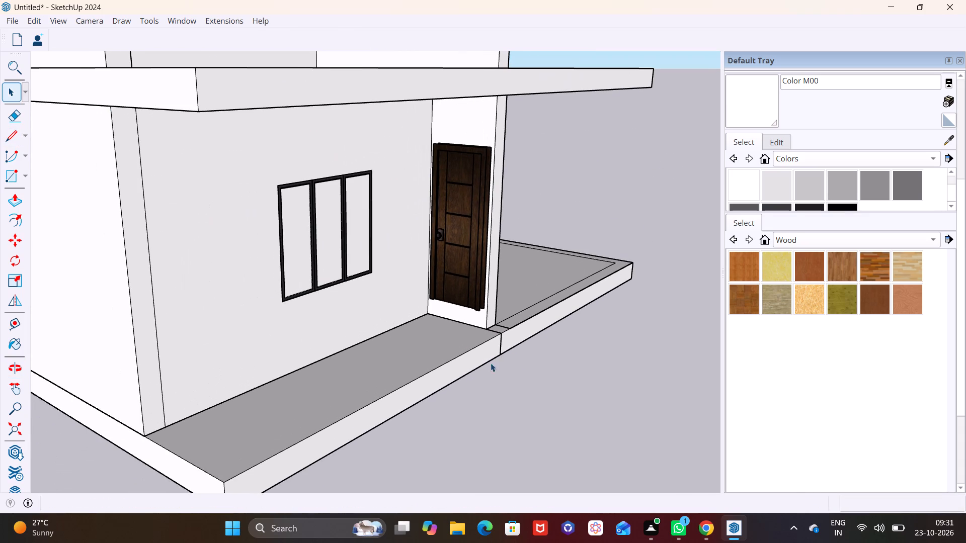
click(432, 383)
triple_click(432, 383)
click(431, 383)
shift+middle_drag(444, 378, 361, 347)
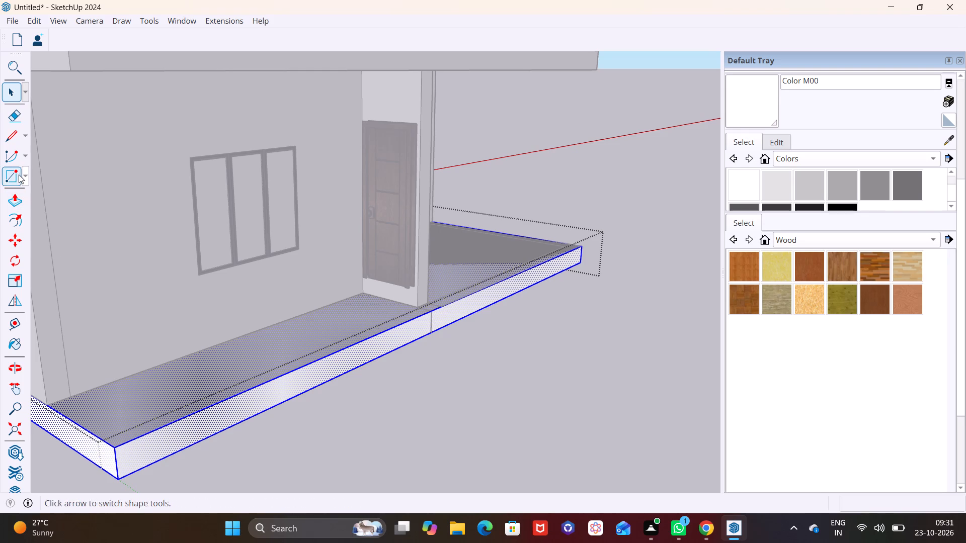
click(22, 176)
click(37, 194)
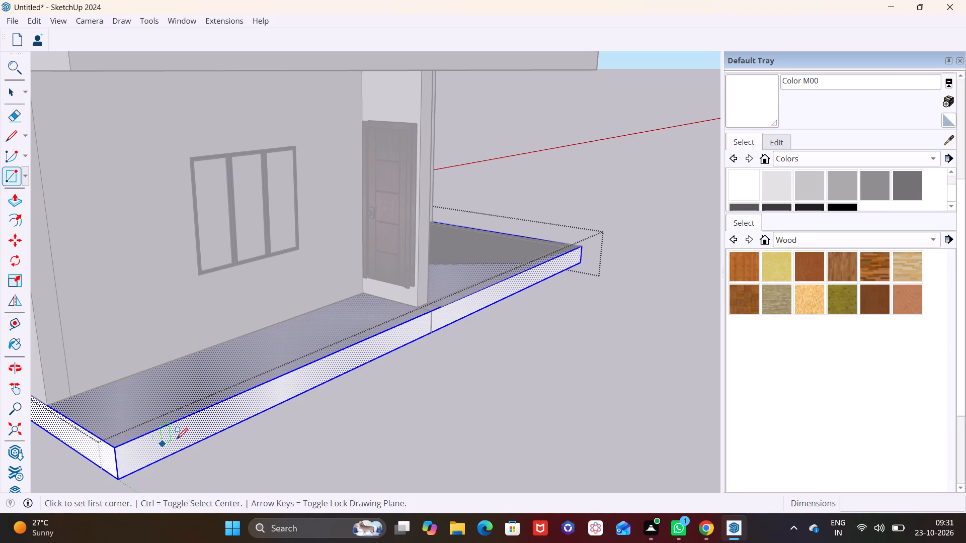
key(space)
click(226, 443)
click(26, 175)
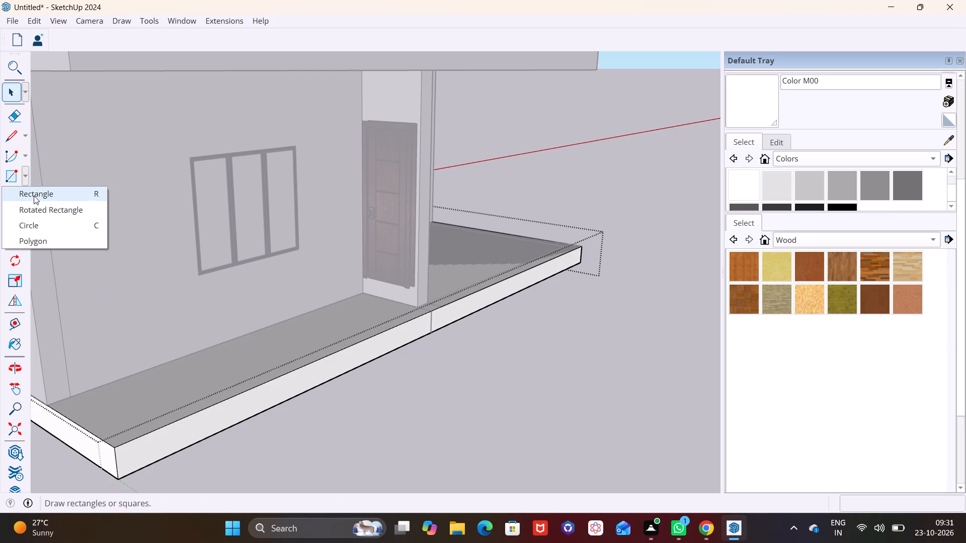
click(34, 196)
click(117, 448)
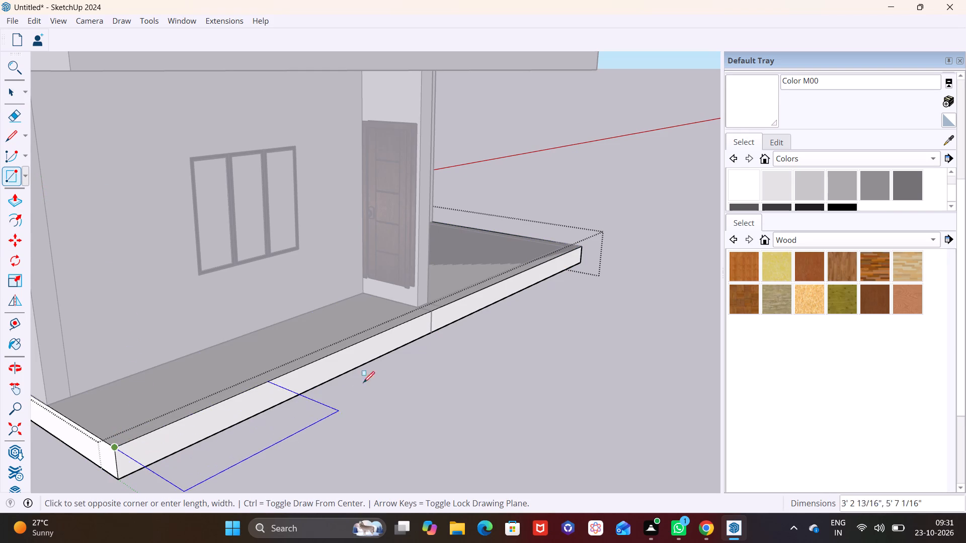
middle_drag(408, 344, 316, 316)
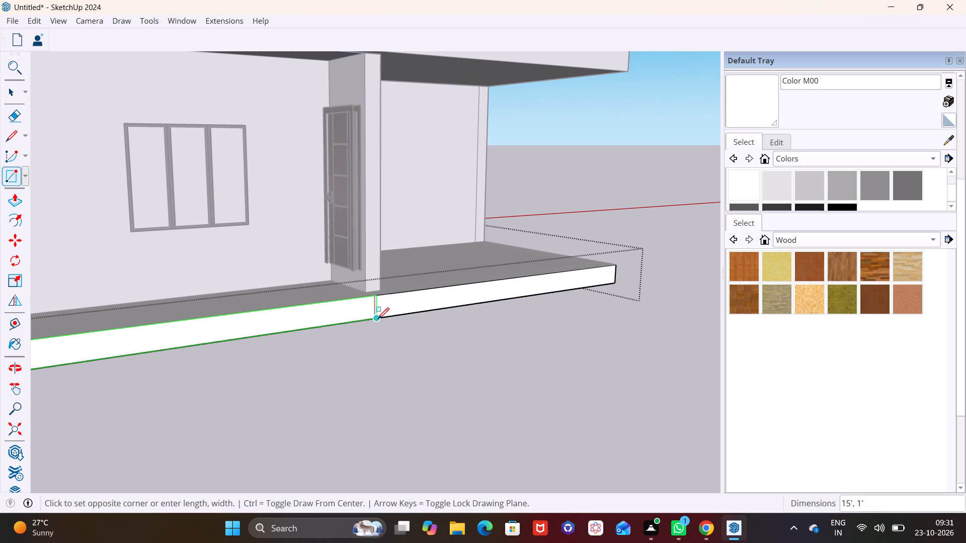
click(376, 319)
key(space)
Push the rectangle on the slab's front face back about 3' 11" to the window wall and close the slab group.
middle_drag(312, 367, 470, 460)
key(space)
click(437, 427)
middle_drag(433, 427, 355, 375)
scroll(327, 387, down, 4)
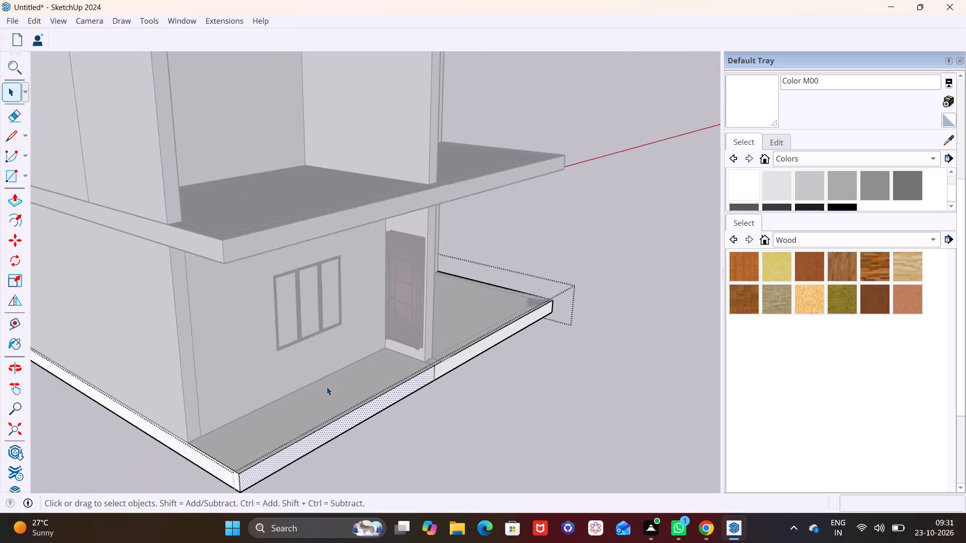
scroll(327, 387, down, 3)
shift+middle_drag(328, 405, 361, 363)
click(12, 200)
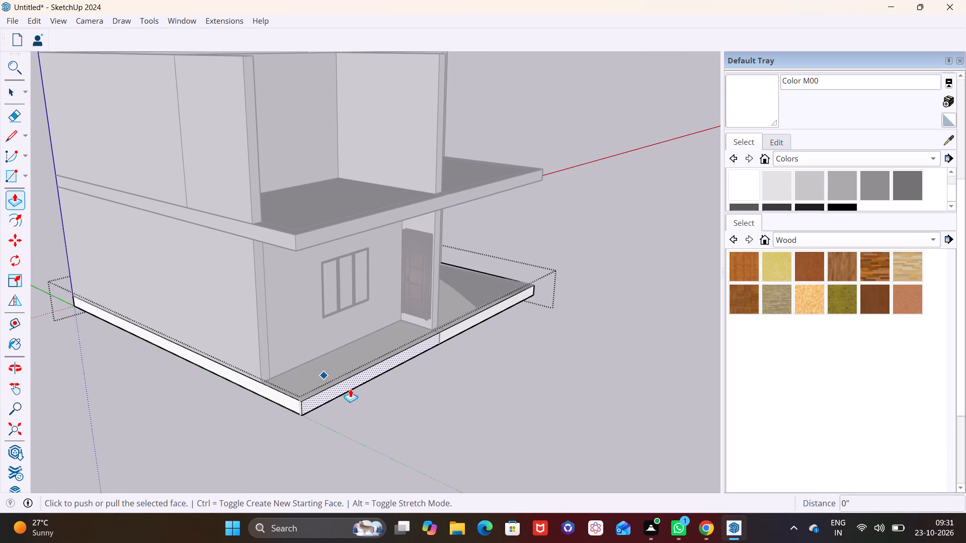
click(368, 373)
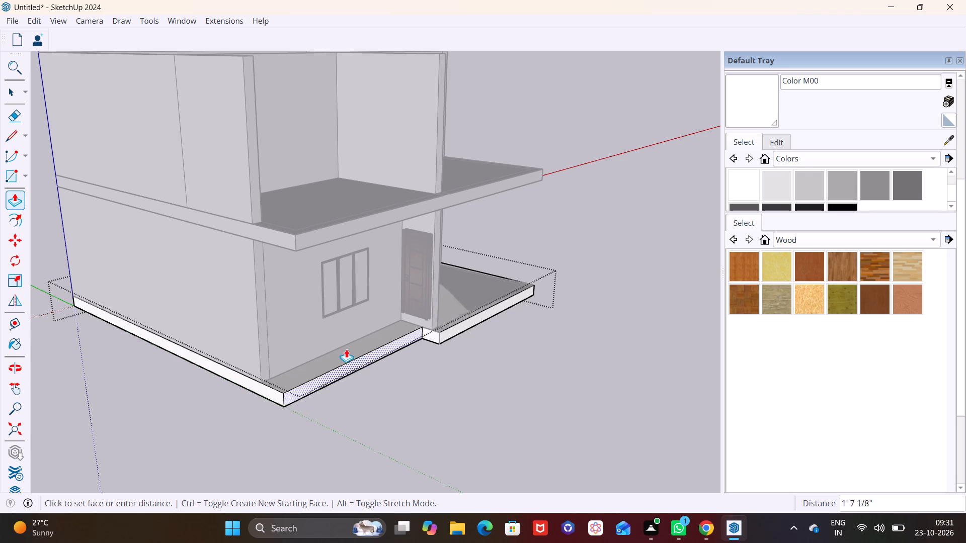
click(323, 359)
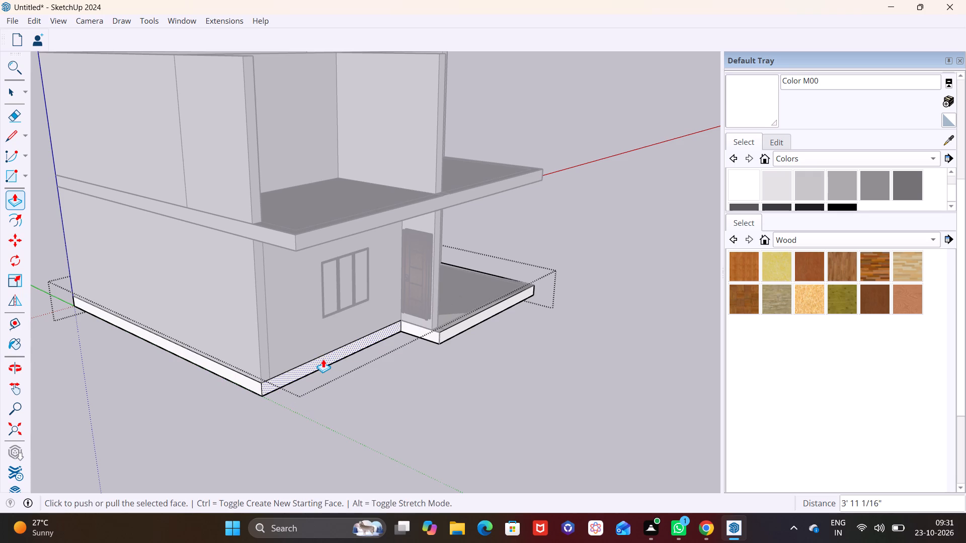
key(space)
click(401, 399)
Examine the door and partition wall against the cut-back slab from several angles.
scroll(414, 324, up, 2)
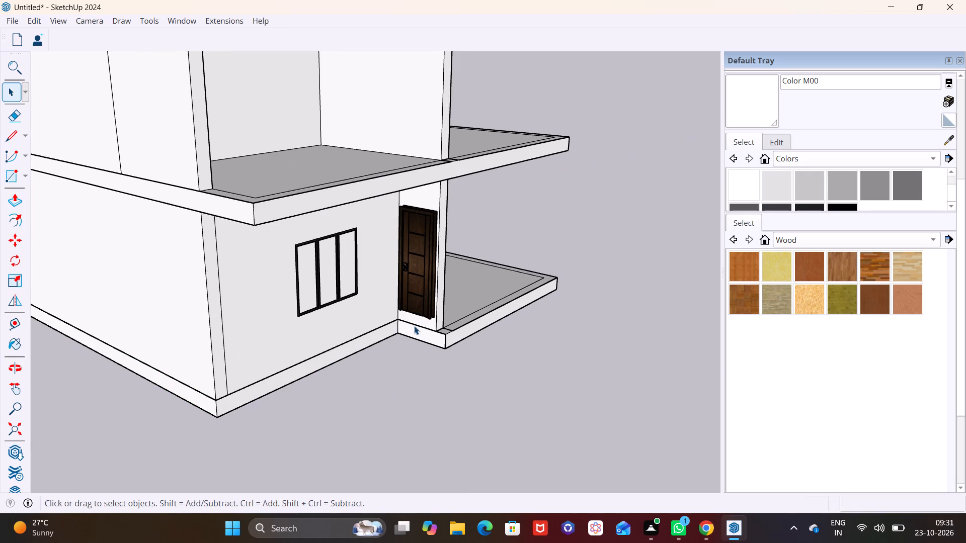
shift+middle_drag(412, 326, 348, 386)
scroll(350, 366, up, 2)
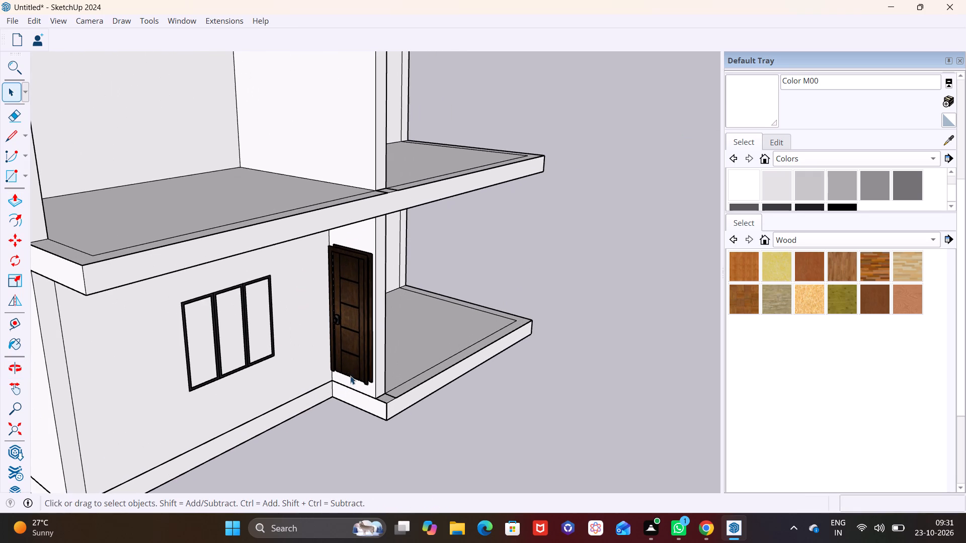
middle_drag(350, 388, 336, 359)
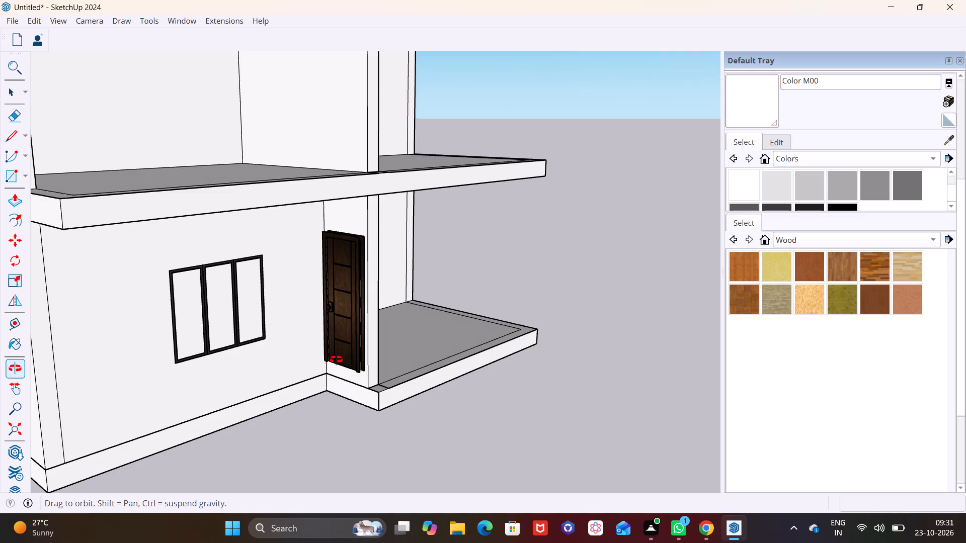
middle_drag(336, 359, 336, 323)
scroll(336, 323, up, 1)
shift+middle_drag(353, 344, 354, 376)
scroll(360, 368, down, 3)
middle_drag(383, 406, 360, 442)
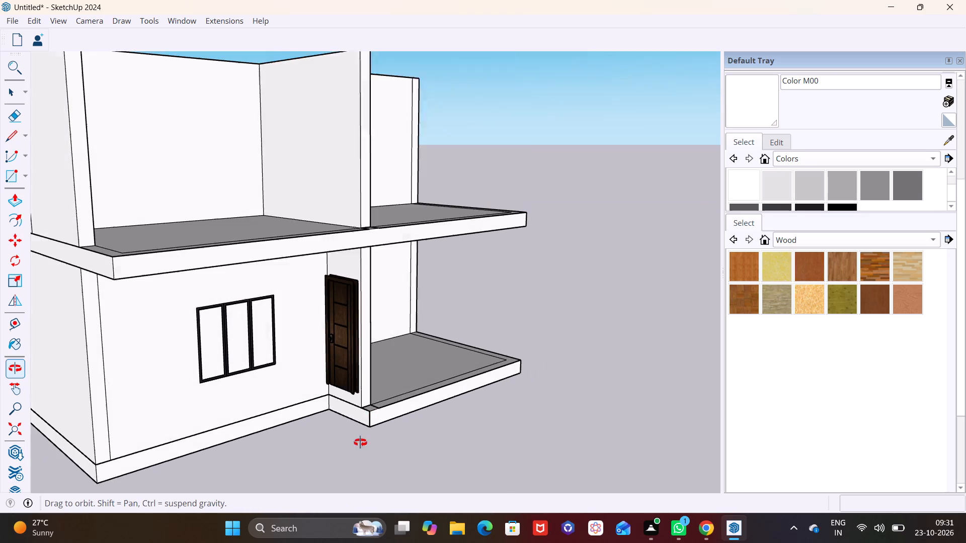
middle_drag(360, 442, 359, 443)
scroll(376, 395, up, 3)
Push the ground-floor partition wall's front end face back about 9' 6" toward the rear wall.
middle_drag(380, 392, 210, 421)
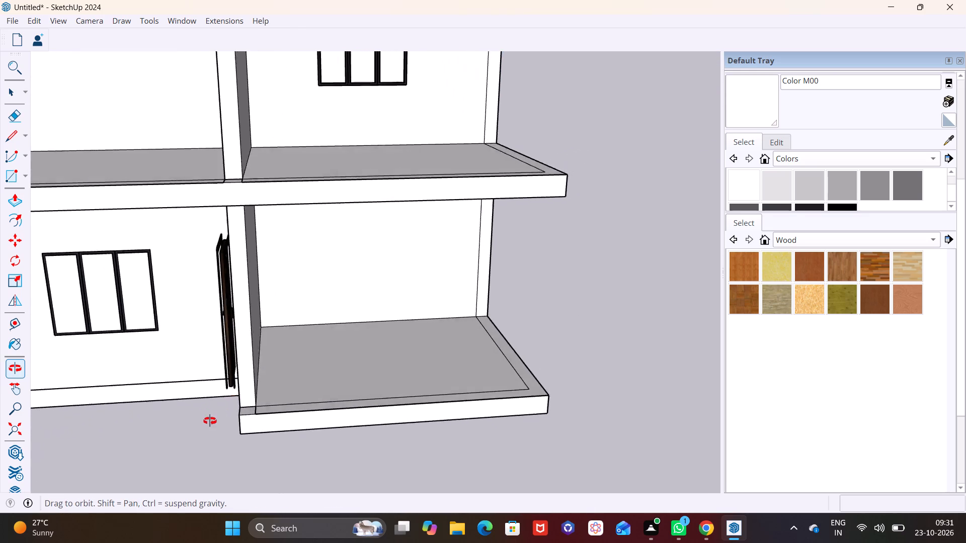
middle_drag(210, 421, 188, 437)
scroll(268, 380, up, 1)
middle_drag(243, 367, 337, 345)
click(303, 337)
click(11, 193)
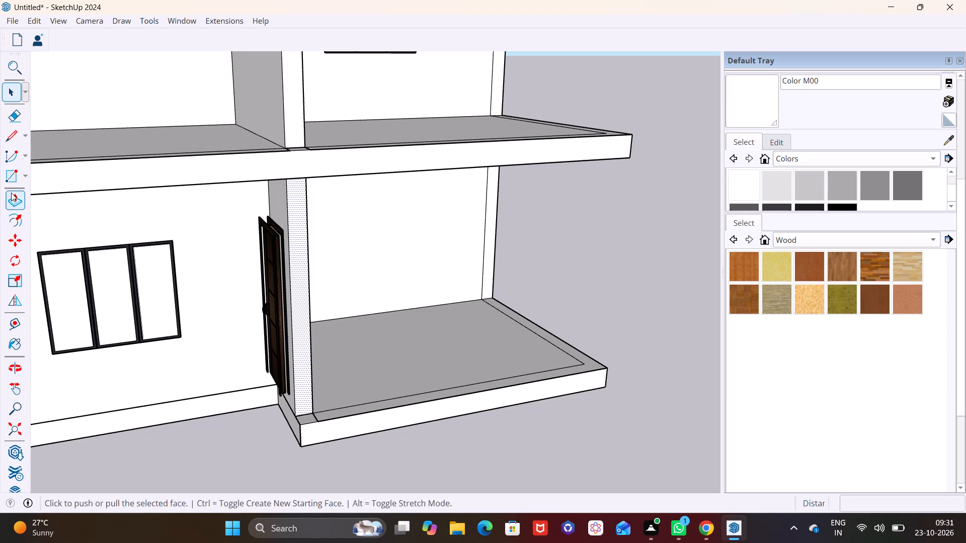
click(310, 399)
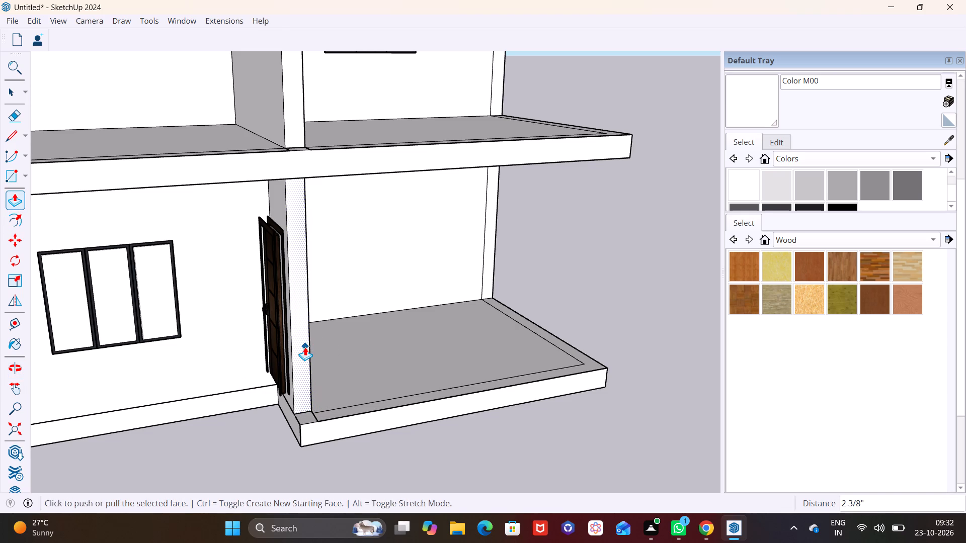
middle_drag(298, 346, 113, 336)
click(234, 312)
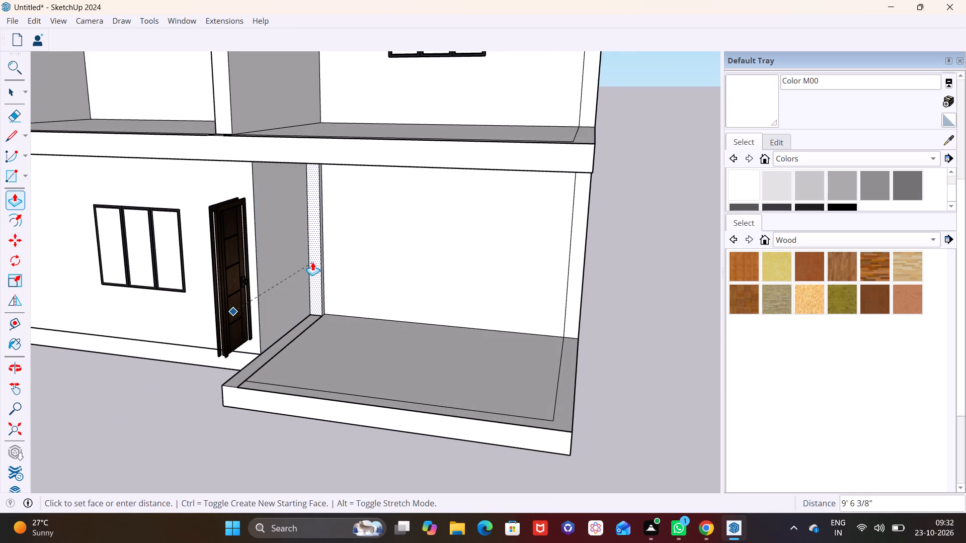
click(312, 262)
Raise the floor face beside the shortened partition wall by about 11" with Push/Pull.
key(space)
click(326, 366)
middle_drag(326, 366, 357, 392)
click(16, 198)
click(410, 374)
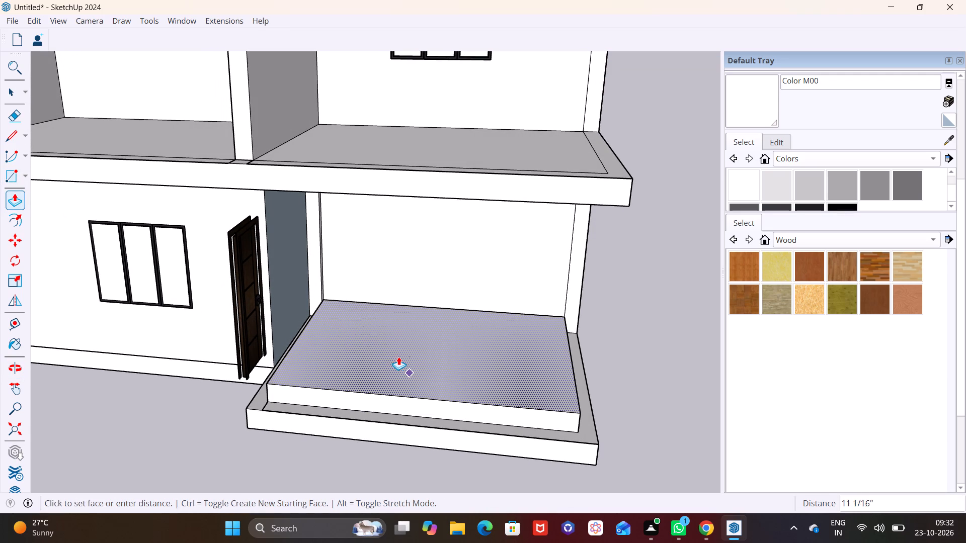
click(398, 356)
key(space)
Raise the border strip along the raised floor's front and outer side by 11 1/16" to match the floor.
click(374, 415)
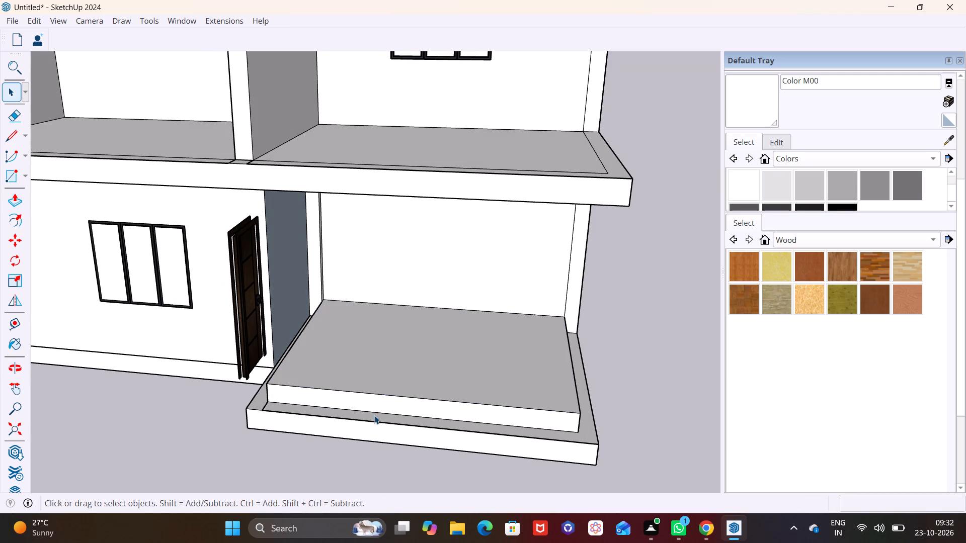
triple_click(374, 415)
click(374, 416)
click(374, 418)
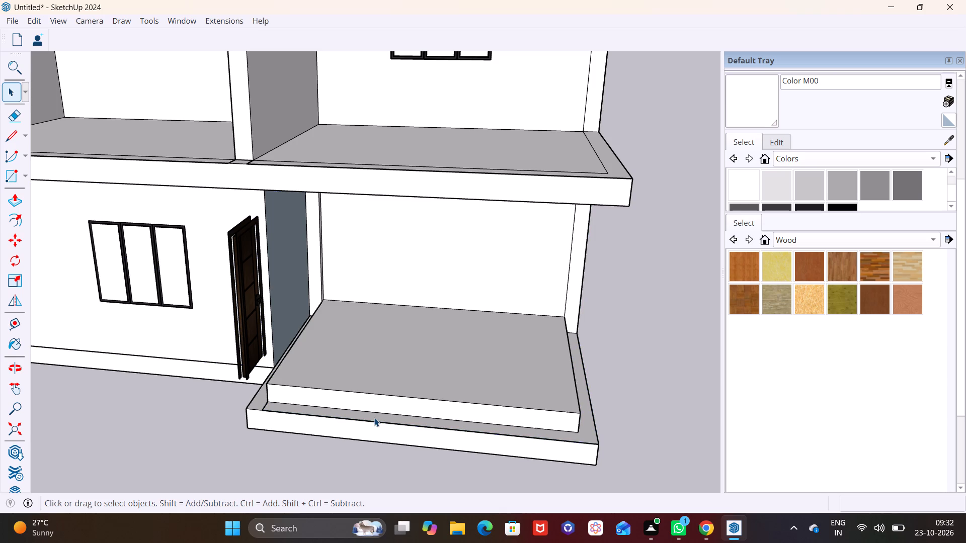
click(374, 418)
click(374, 418)
click(374, 418)
click(18, 196)
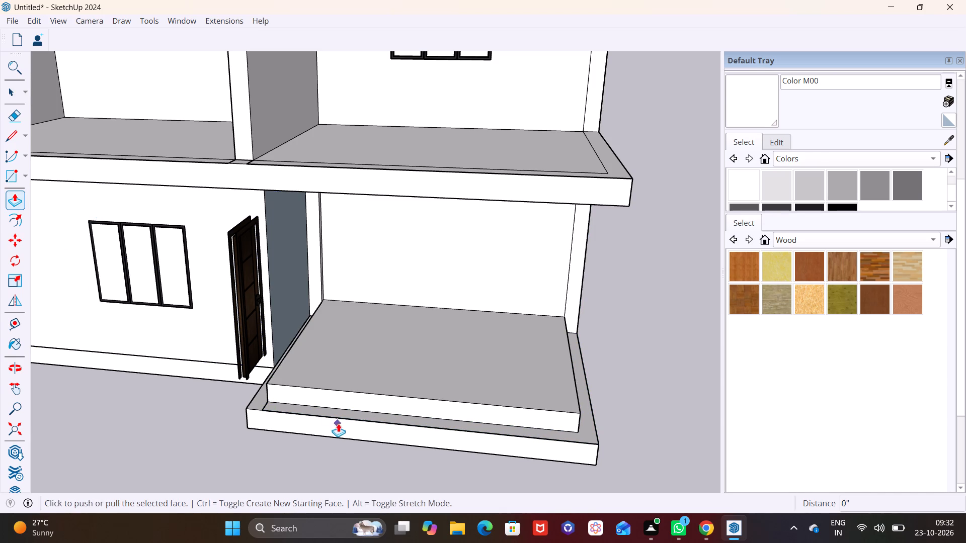
click(346, 412)
click(347, 393)
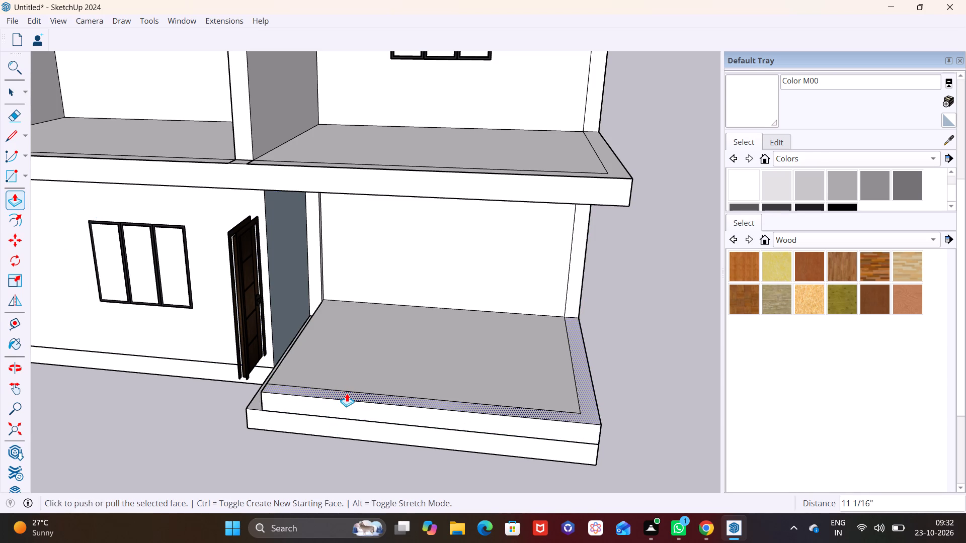
Pull the border strip slightly higher than the raised floor to form a low curb.
middle_drag(400, 414, 529, 366)
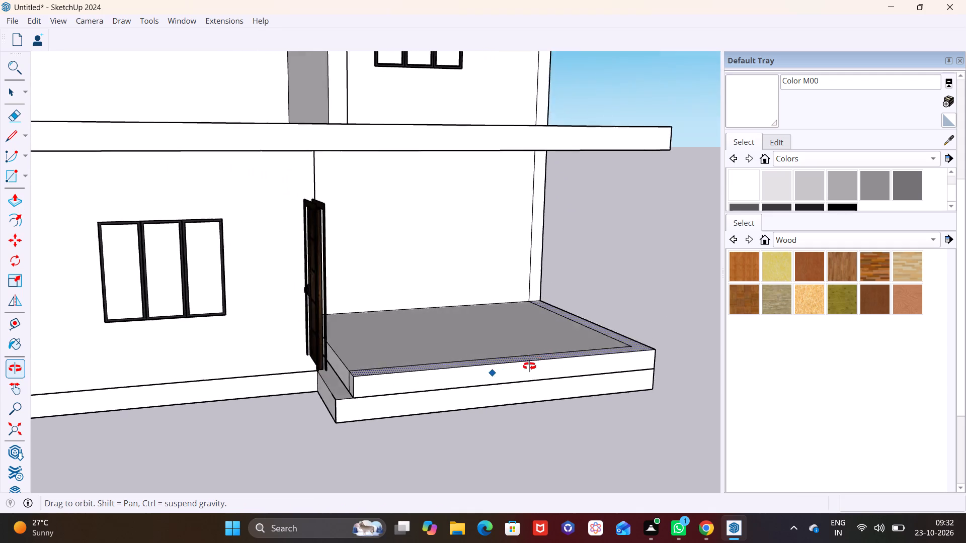
middle_drag(529, 366, 551, 351)
scroll(370, 346, down, 2)
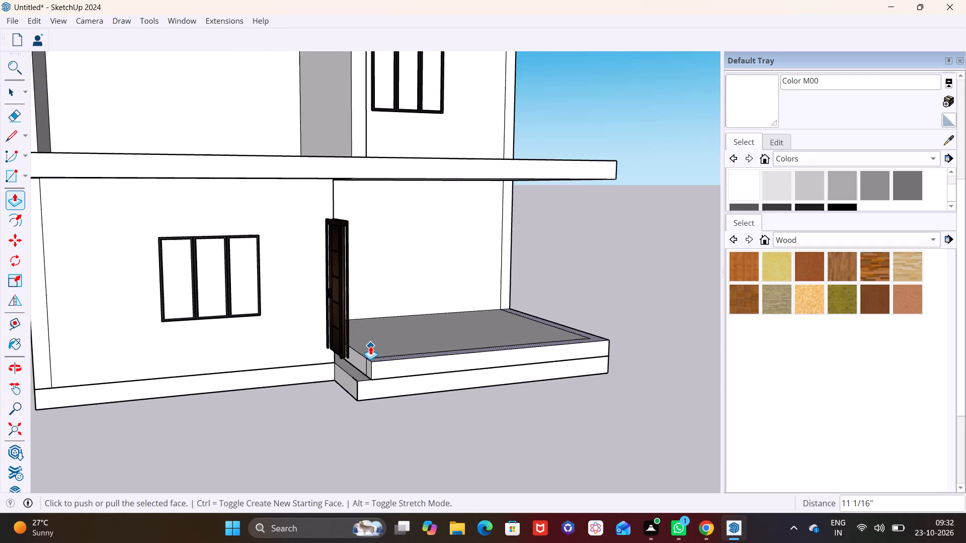
shift+middle_drag(370, 346, 315, 423)
middle_drag(316, 418, 322, 395)
scroll(305, 408, up, 7)
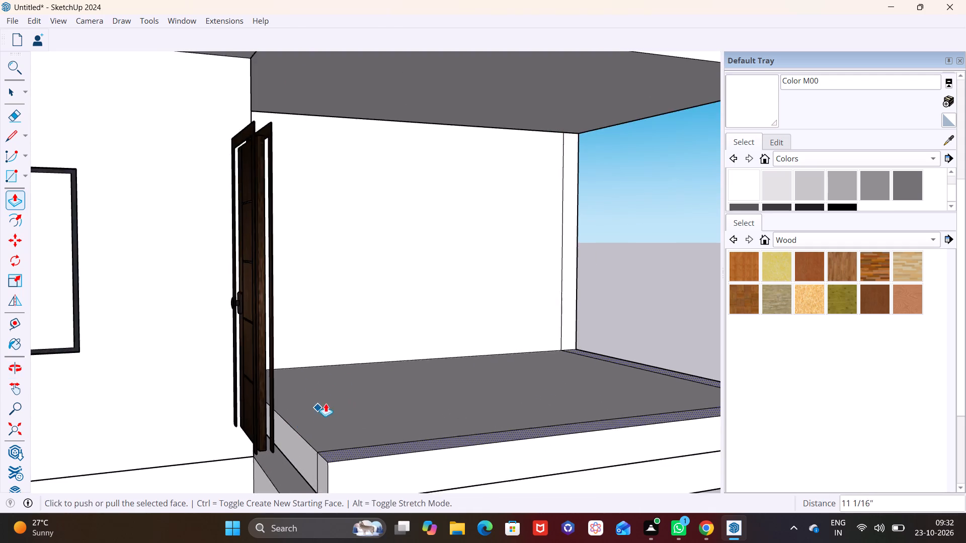
middle_drag(326, 403, 237, 448)
shift+middle_drag(401, 461, 400, 405)
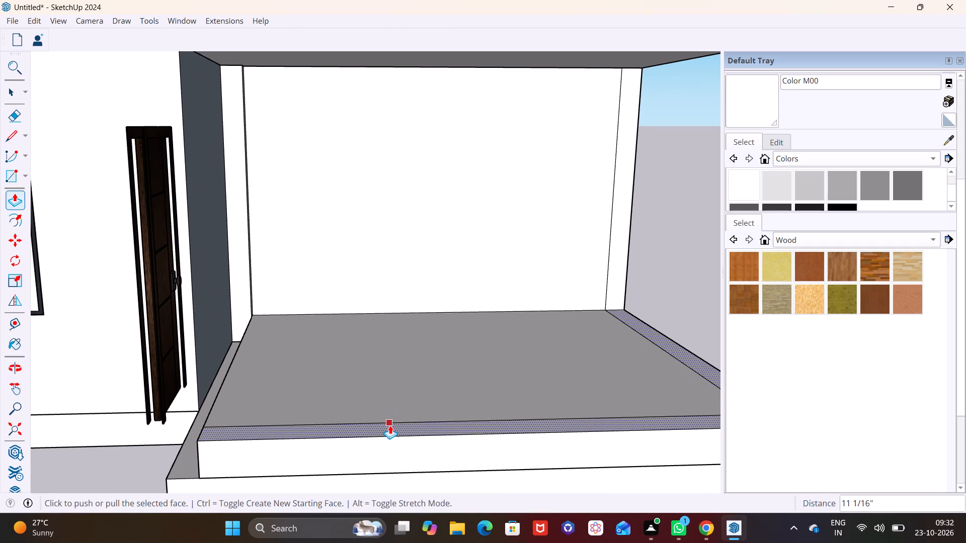
click(390, 425)
click(385, 415)
key(space)
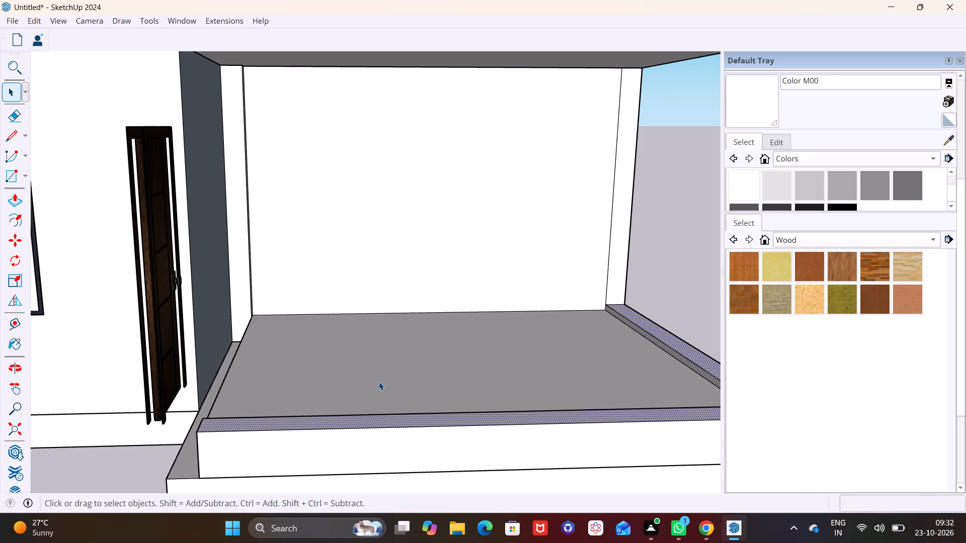
Raise the main floor face beside the partition wall by 2 5/8" to bring it level with the surrounding curb.
click(379, 382)
click(15, 201)
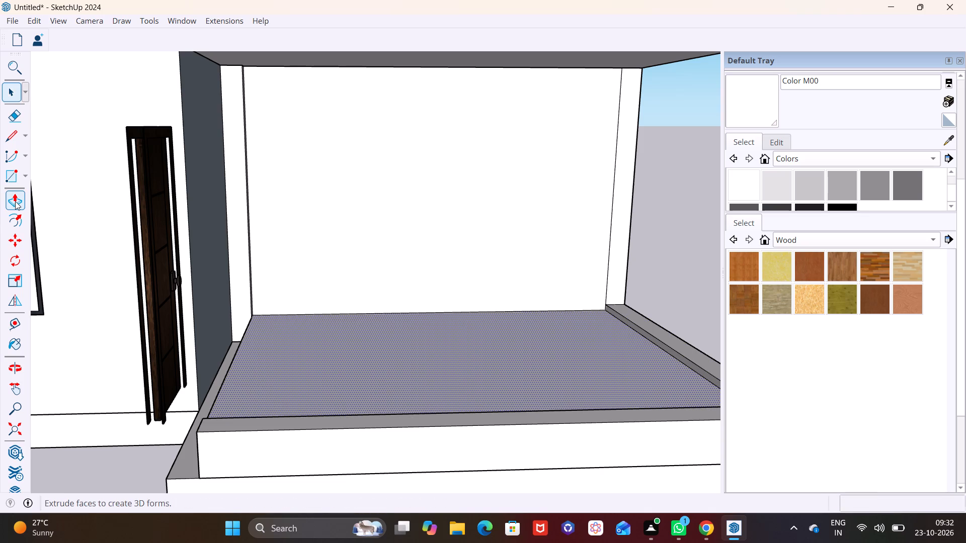
click(329, 391)
click(240, 430)
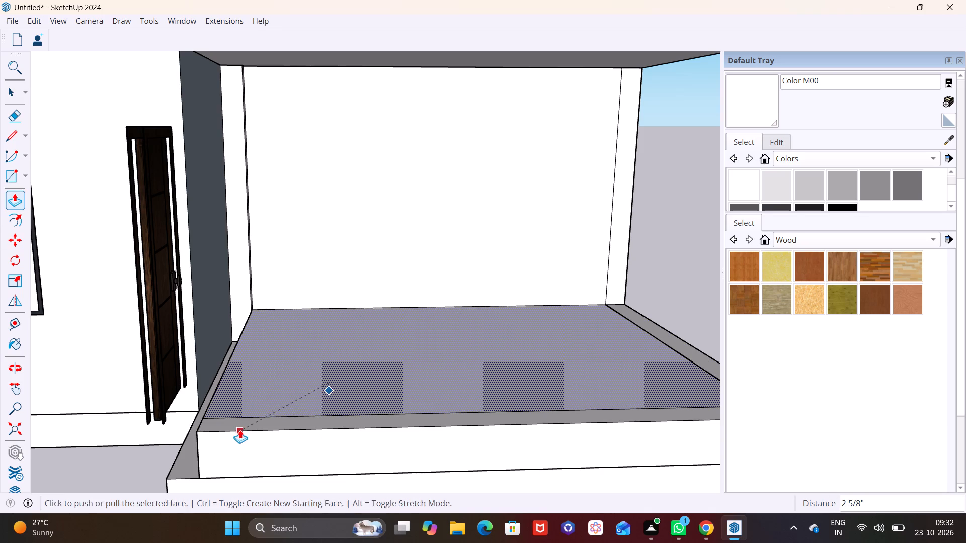
middle_drag(289, 437, 361, 430)
key(space)
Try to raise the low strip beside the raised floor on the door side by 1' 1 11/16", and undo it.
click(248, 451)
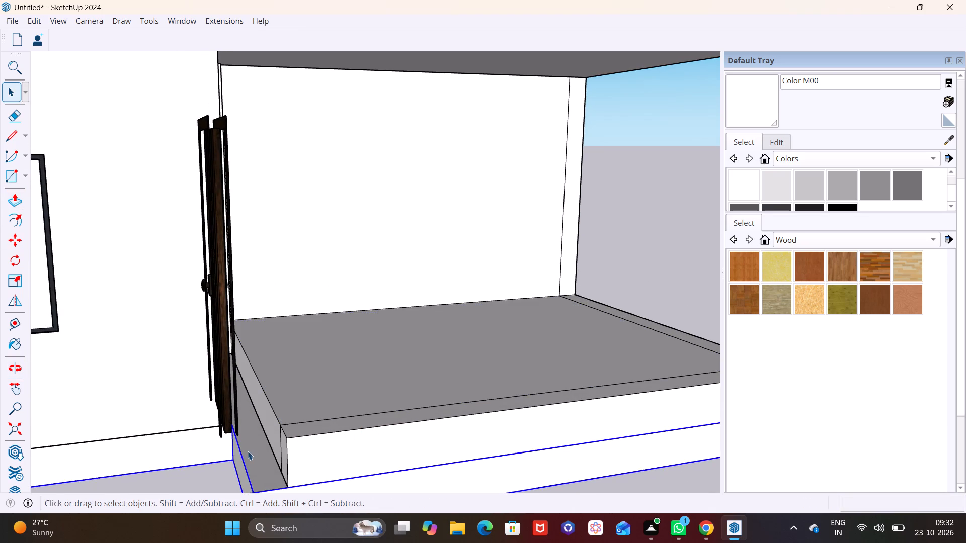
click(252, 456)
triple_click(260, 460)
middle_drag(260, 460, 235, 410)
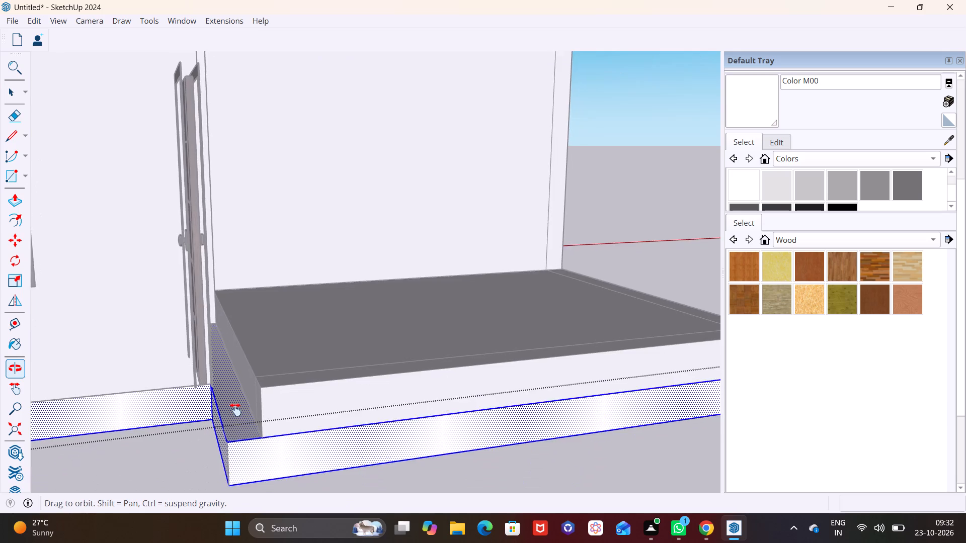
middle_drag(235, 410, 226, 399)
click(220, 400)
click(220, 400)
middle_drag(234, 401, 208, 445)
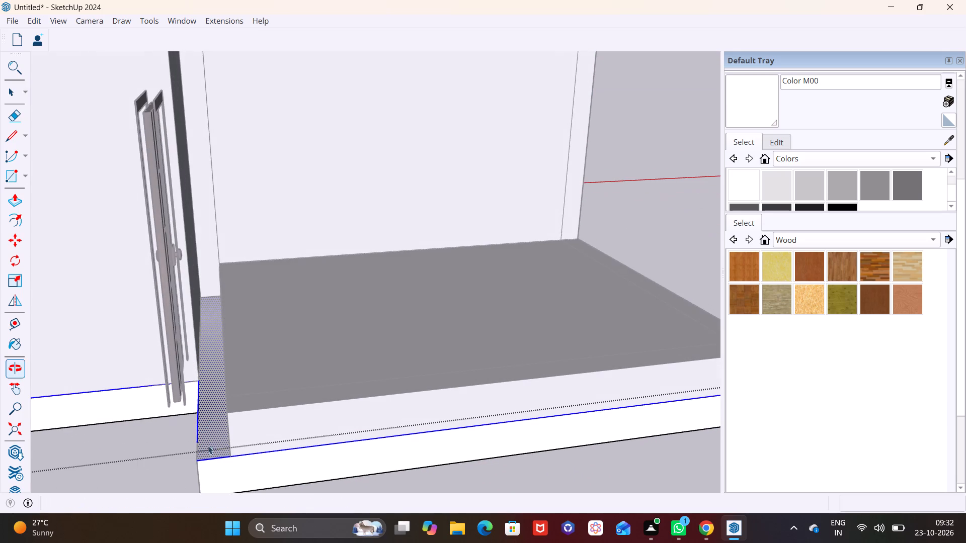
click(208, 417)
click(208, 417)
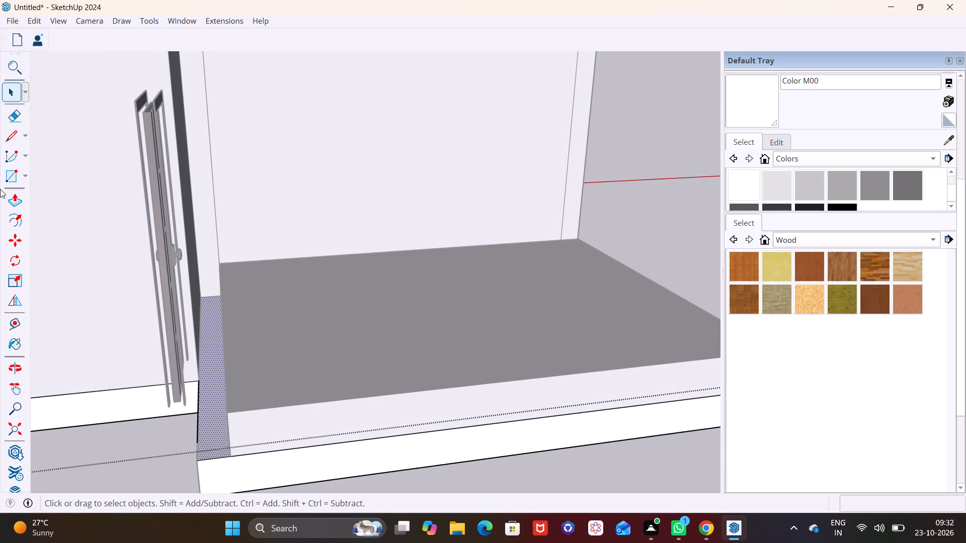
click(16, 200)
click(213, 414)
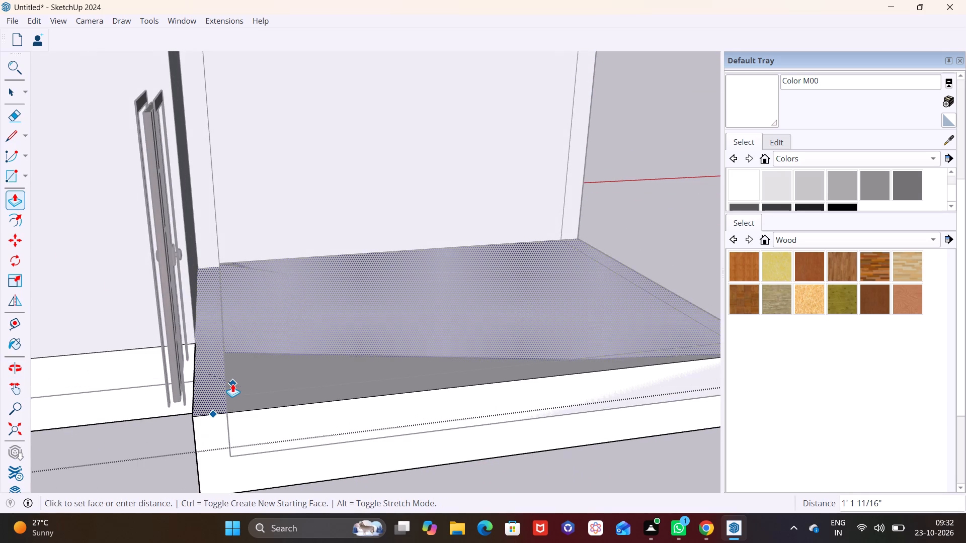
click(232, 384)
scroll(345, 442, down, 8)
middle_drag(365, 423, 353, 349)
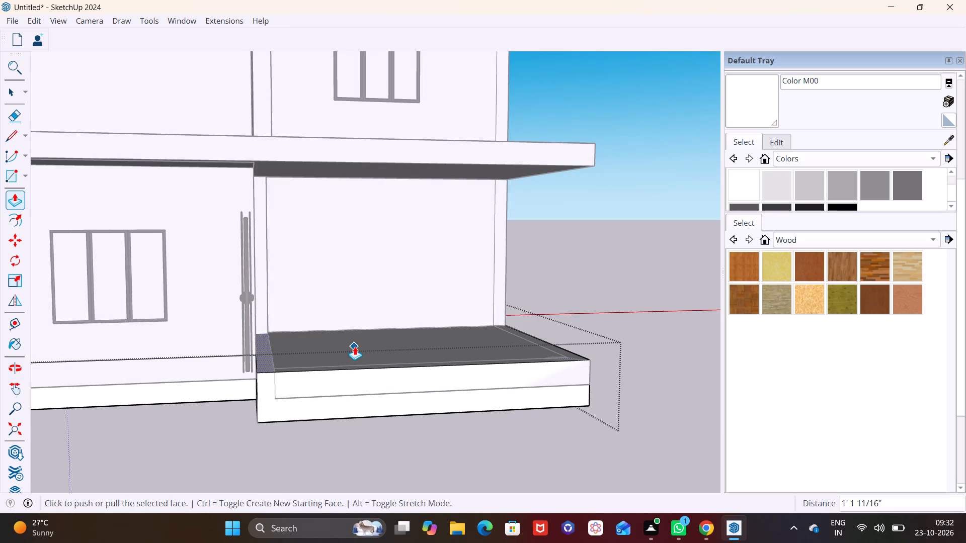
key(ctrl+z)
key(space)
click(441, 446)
Draw a rectangle over the low strip on the door side, from the partition wall's end corner to the raised floor's front corner.
middle_drag(499, 392, 228, 407)
scroll(226, 401, down, 4)
middle_drag(246, 411, 350, 442)
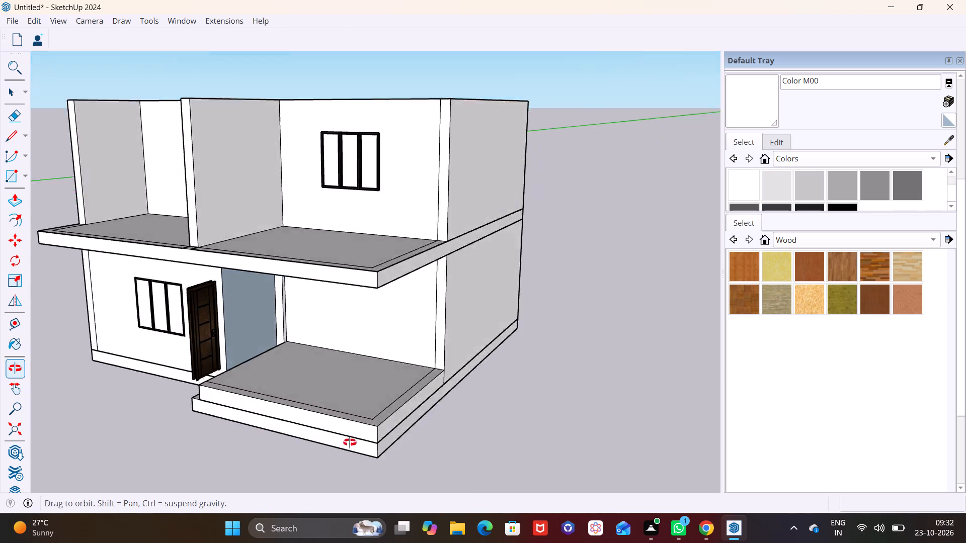
middle_drag(350, 442, 533, 461)
scroll(375, 442, up, 6)
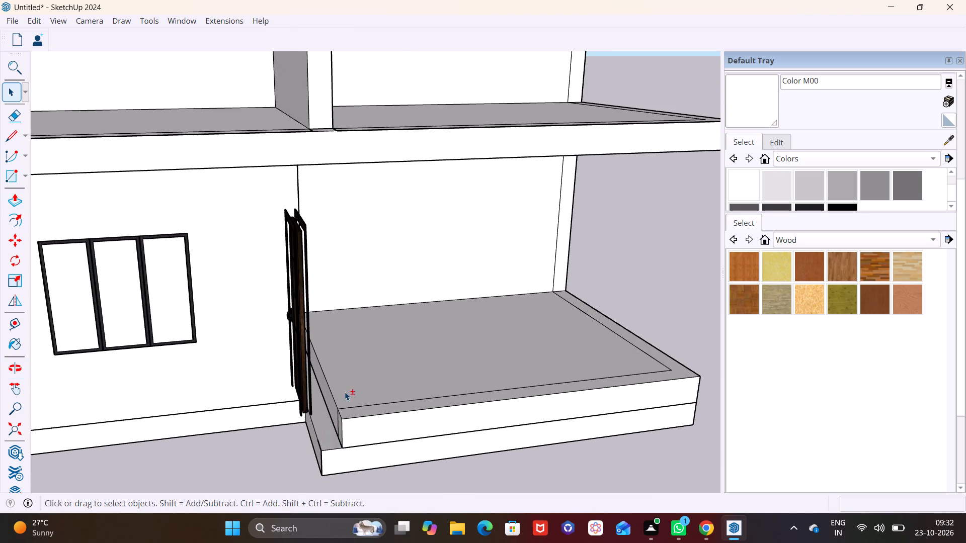
shift+middle_drag(345, 392, 365, 318)
middle_drag(363, 321, 308, 380)
scroll(307, 380, up, 6)
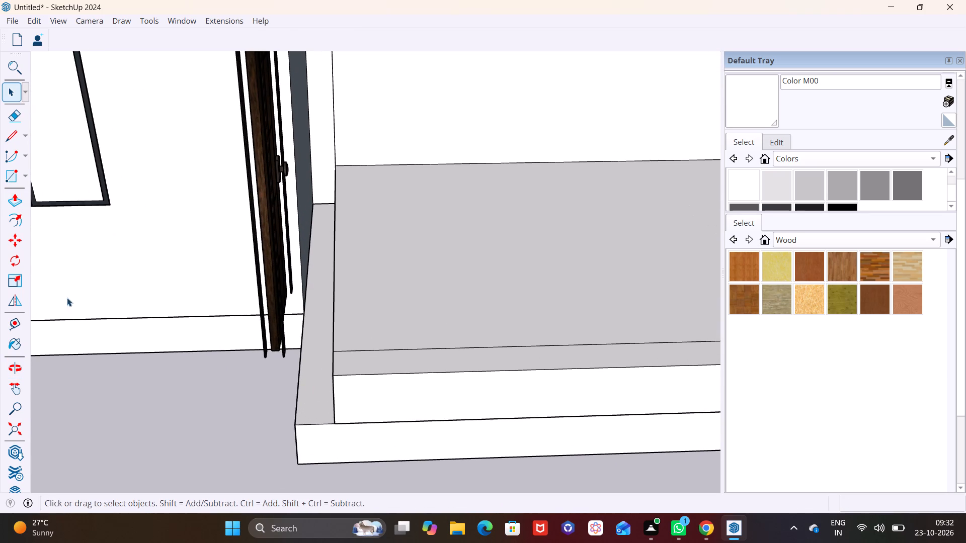
click(24, 174)
click(41, 191)
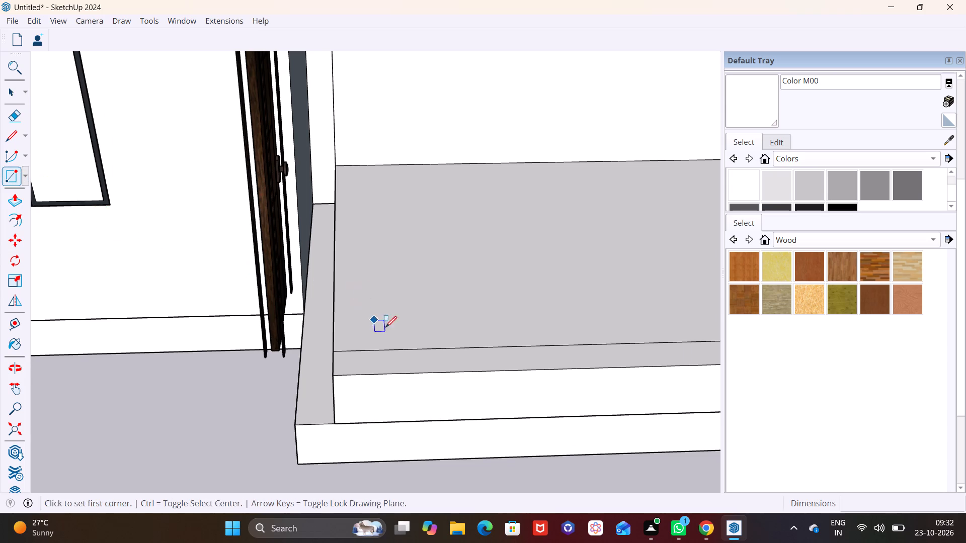
middle_drag(398, 334, 425, 344)
middle_drag(385, 315, 363, 323)
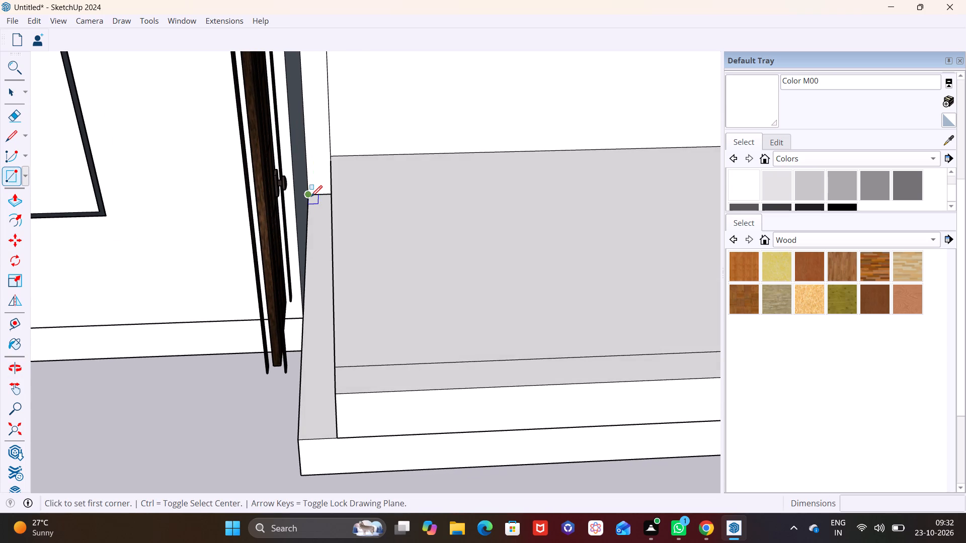
click(311, 197)
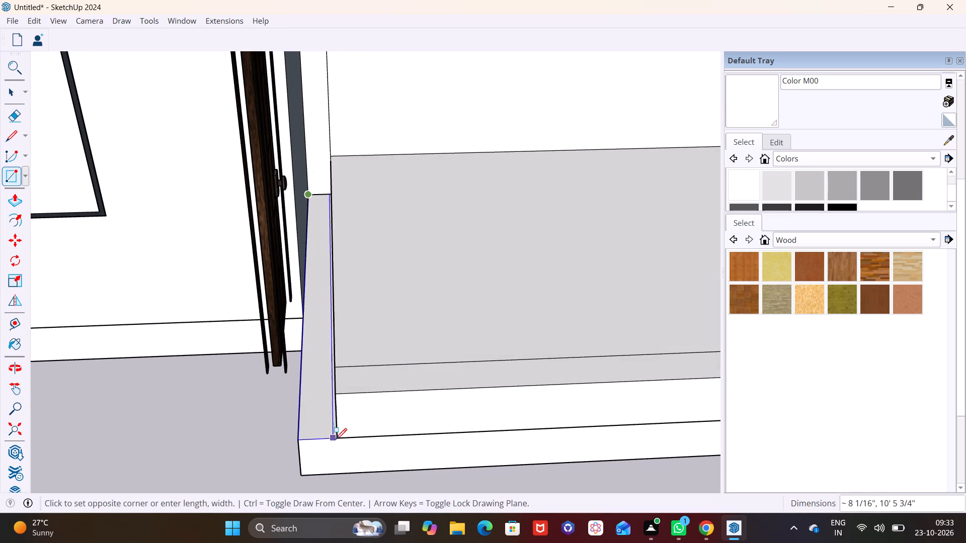
click(337, 439)
key(space)
Raise the outlined strip by 1' 1 11/16" to match the height of the raised floor.
click(320, 398)
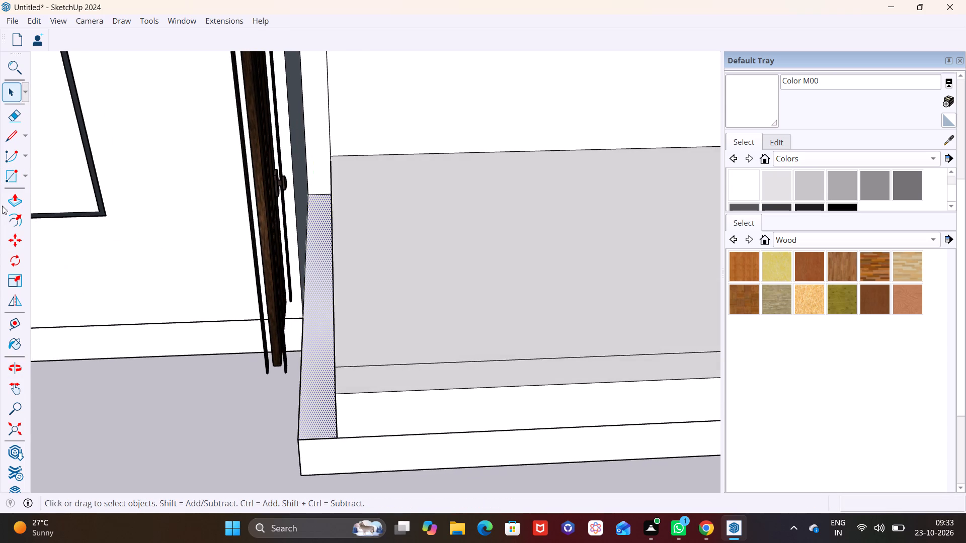
click(9, 199)
click(315, 411)
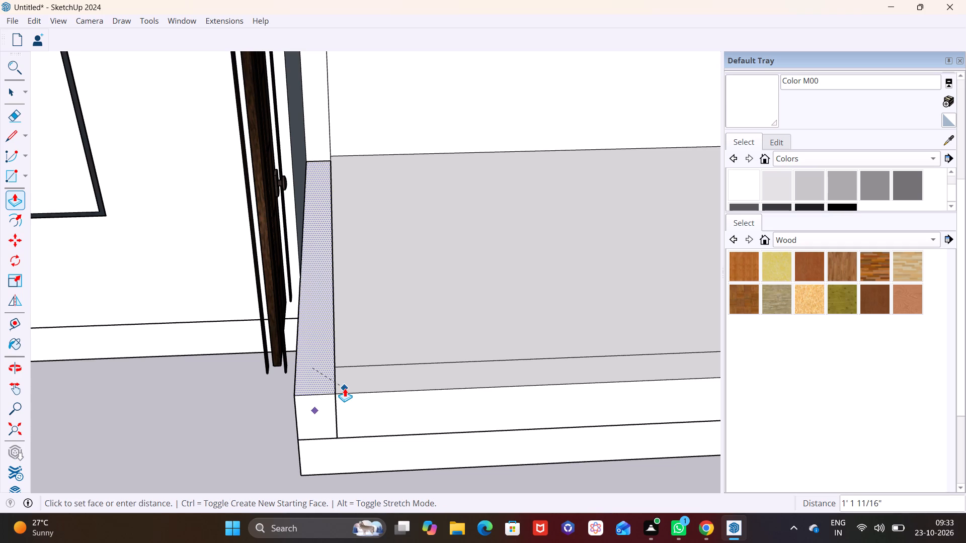
click(345, 388)
Extend the ground-floor partition wall's end face forward by 6' 6 11/16" and another 3' 11 1/16" to the raised floor's front edge.
middle_drag(341, 394, 281, 299)
scroll(371, 251, down, 7)
shift+middle_drag(366, 253, 279, 378)
scroll(279, 379, down, 1)
key(space)
click(289, 298)
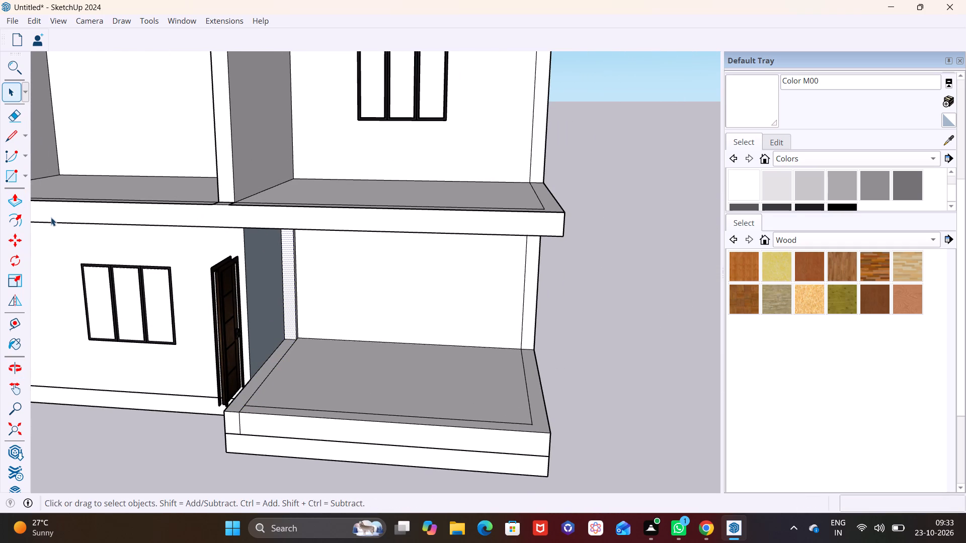
click(13, 196)
click(291, 301)
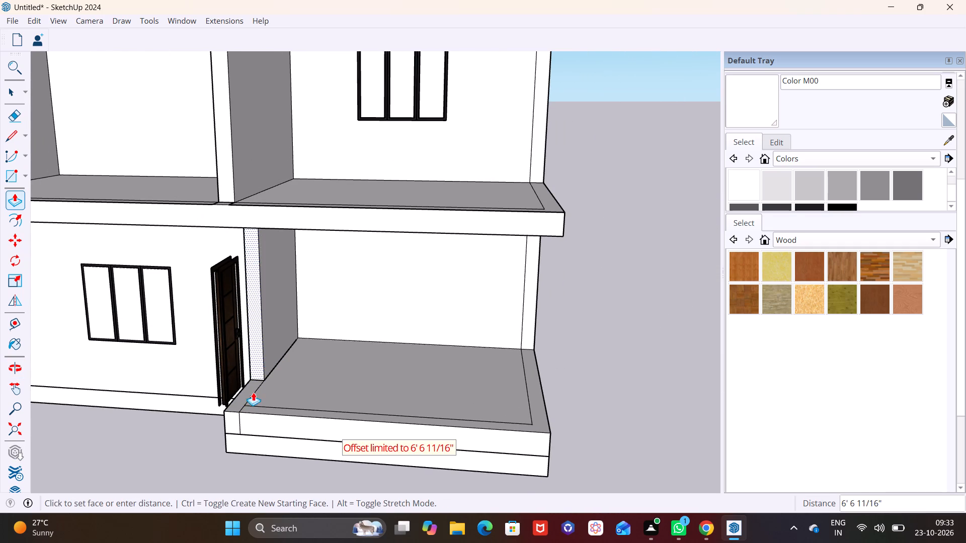
click(244, 414)
click(255, 349)
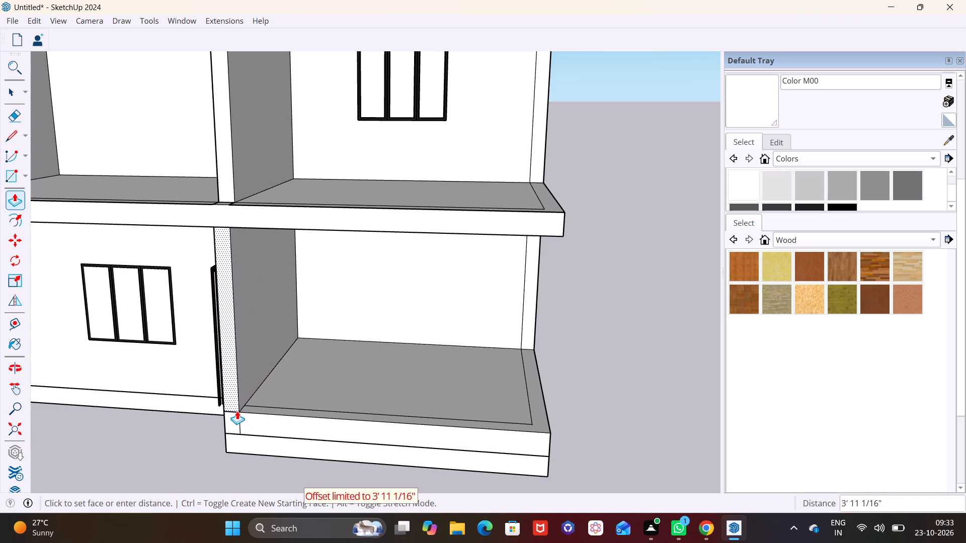
click(237, 412)
Move the door up and across the side face of the extended partition wall so it sits above the raised base.
scroll(261, 419, down, 5)
middle_drag(309, 425, 477, 385)
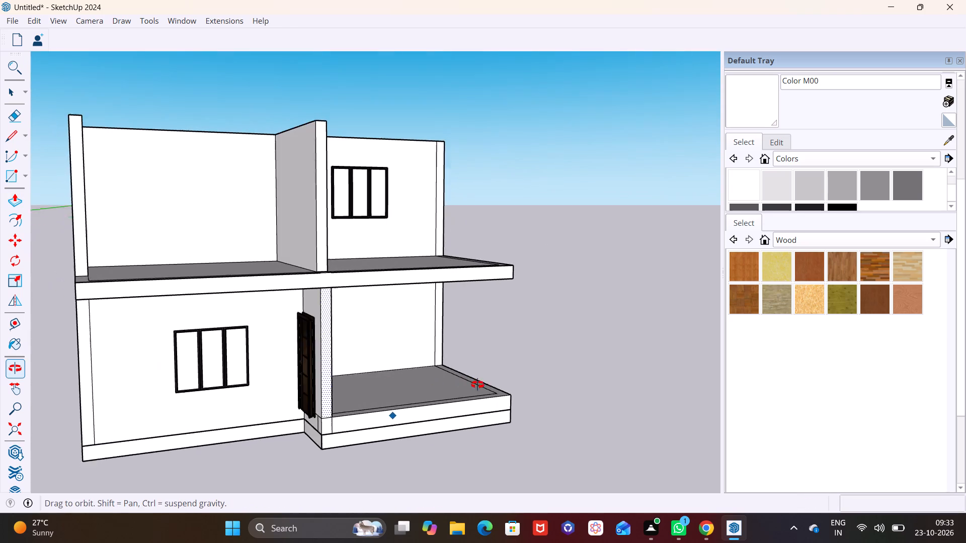
middle_drag(477, 385, 484, 385)
shift+middle_drag(385, 387, 490, 337)
scroll(474, 350, up, 9)
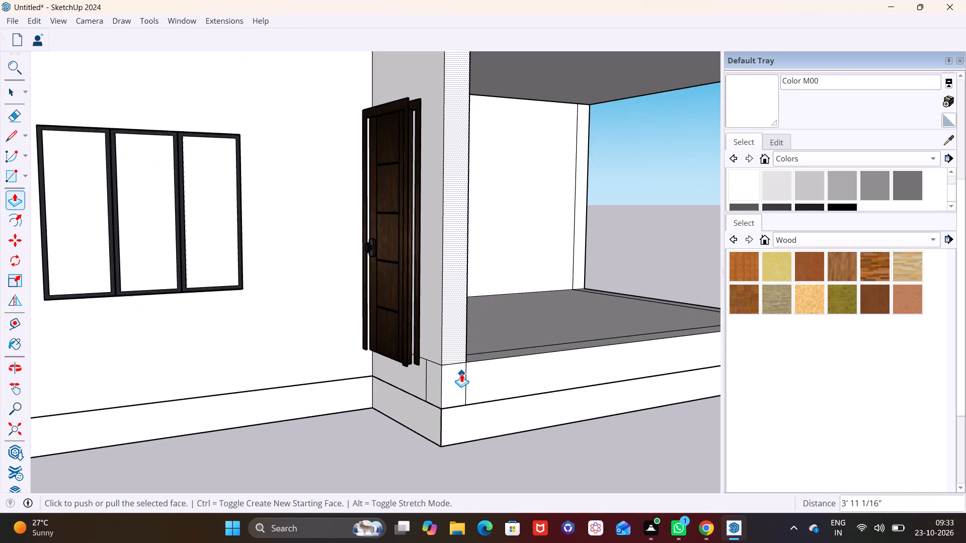
middle_drag(461, 374, 286, 378)
key(space)
middle_drag(284, 404, 454, 409)
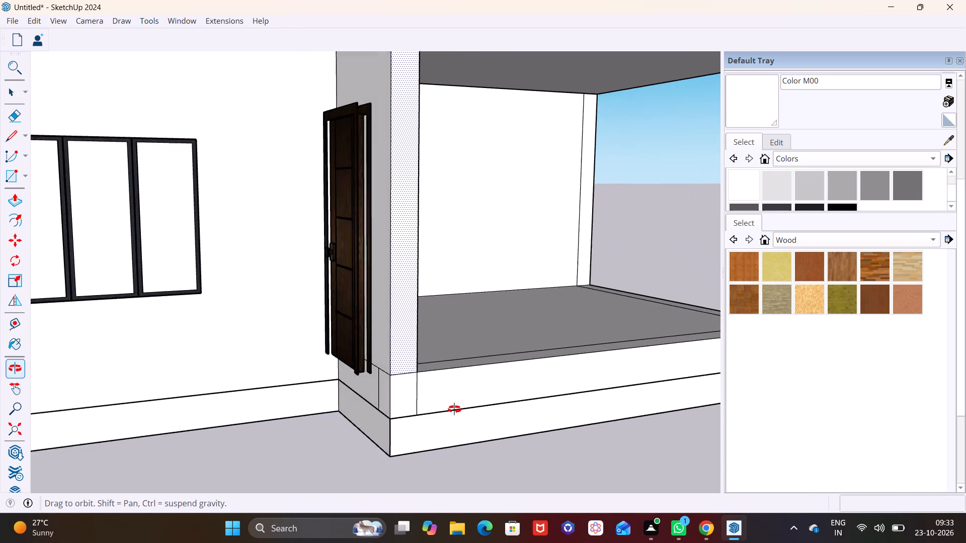
middle_drag(454, 409, 508, 409)
scroll(433, 345, up, 2)
shift+middle_drag(435, 337, 384, 374)
middle_drag(395, 378, 427, 376)
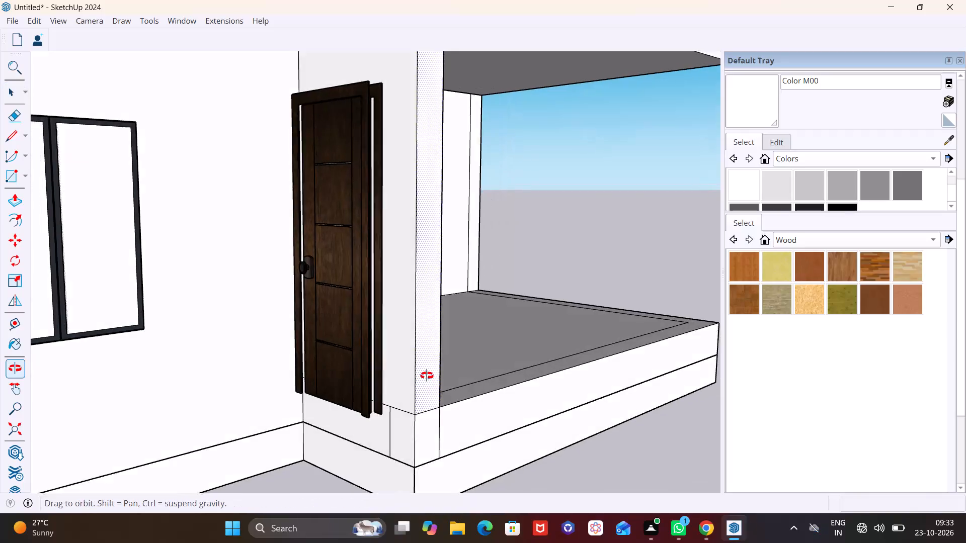
middle_drag(427, 376, 452, 375)
click(382, 370)
middle_drag(424, 398, 387, 398)
key(m)
click(380, 412)
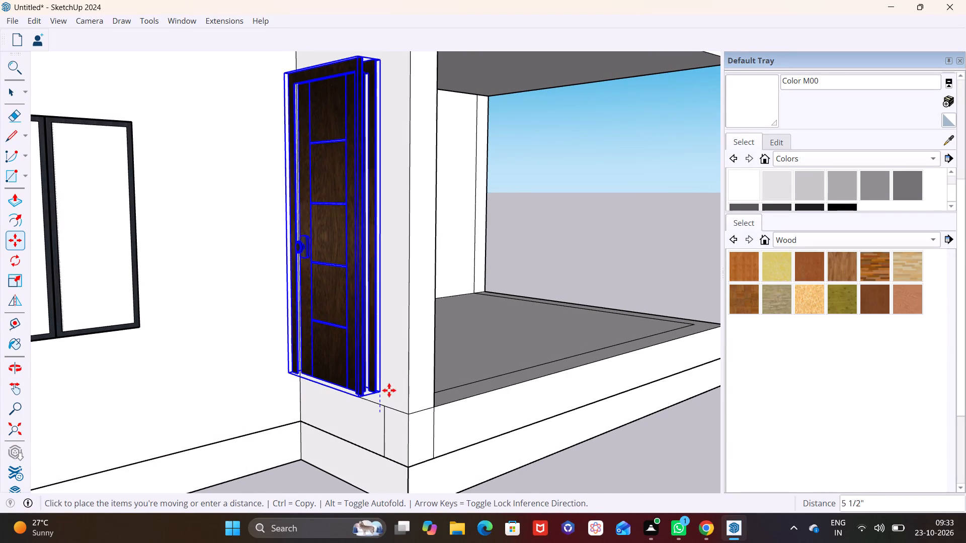
click(393, 391)
key(space)
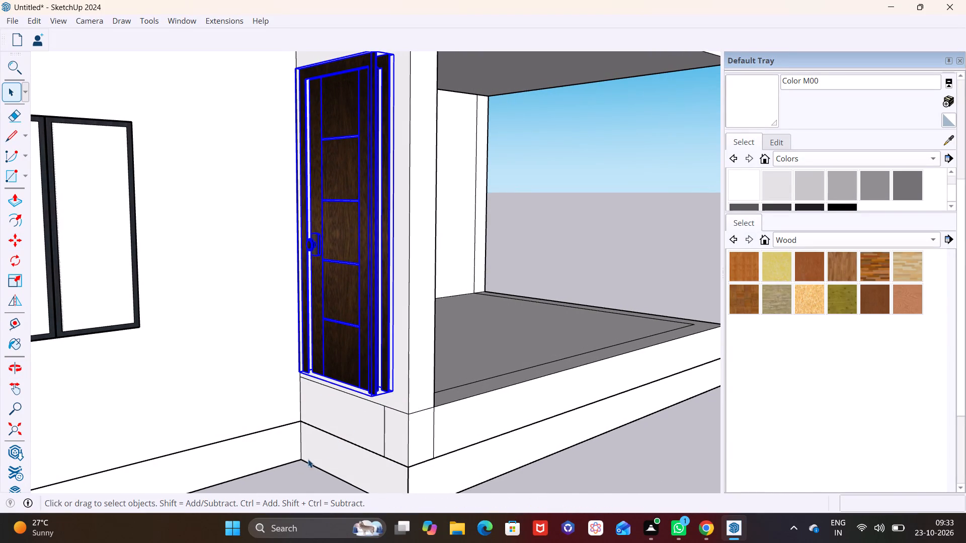
drag(308, 459, 288, 473)
click(287, 477)
Delete the stray vertical edge on the base face below the door.
scroll(530, 398, down, 4)
middle_drag(528, 395, 486, 411)
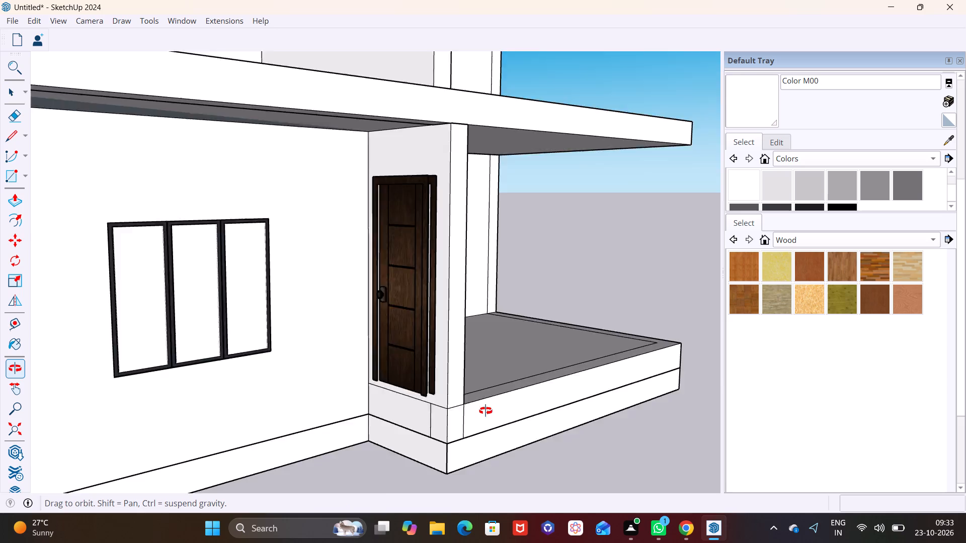
middle_drag(486, 411, 559, 408)
scroll(524, 404, down, 2)
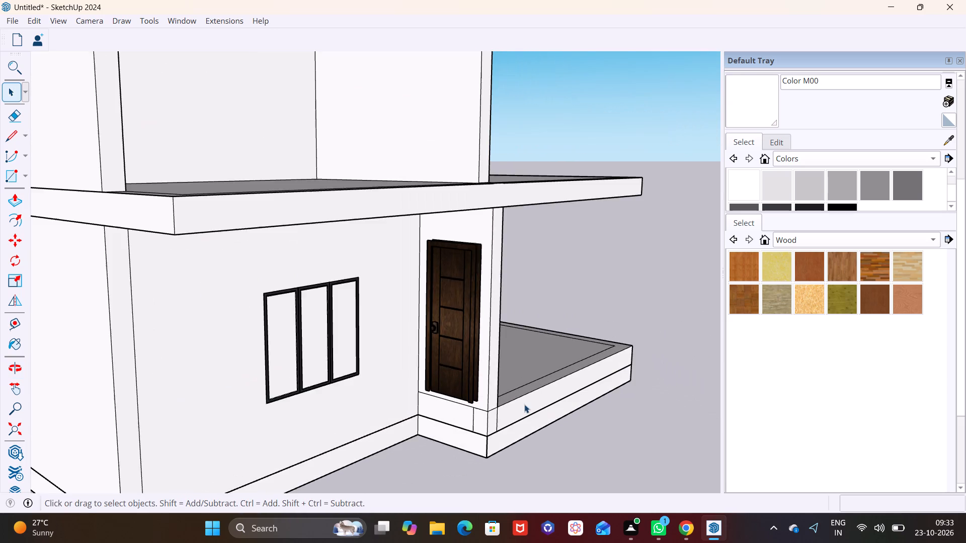
scroll(524, 404, down, 5)
shift+middle_drag(505, 401, 492, 358)
scroll(447, 367, up, 7)
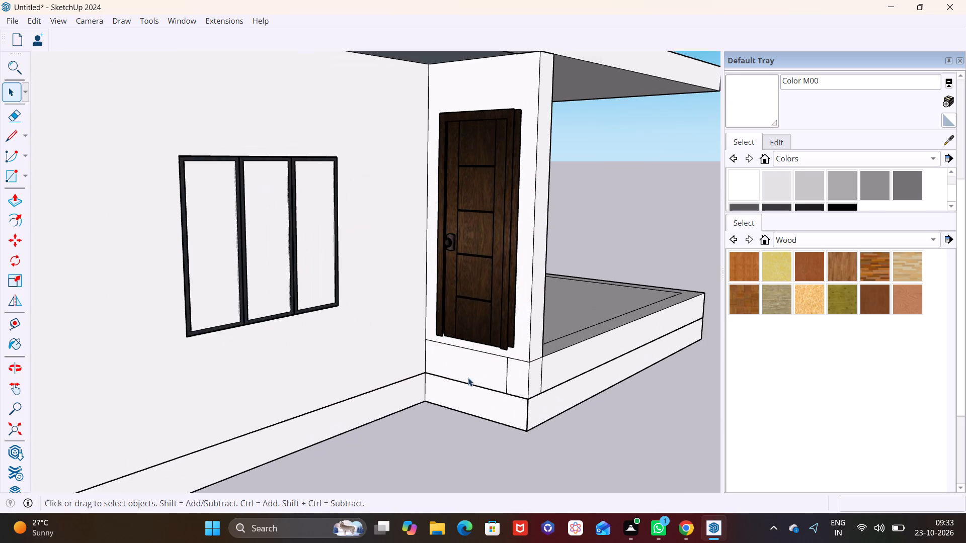
click(507, 373)
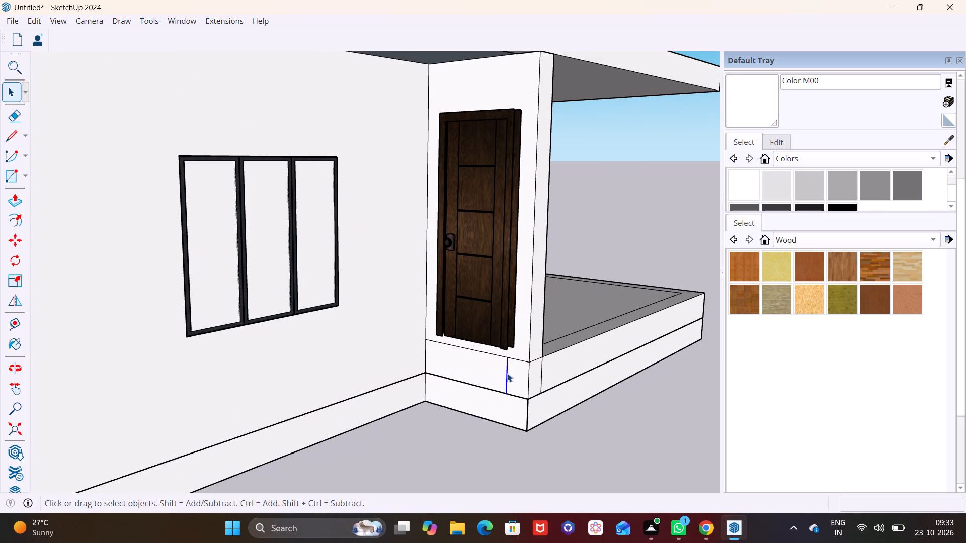
key(Delete)
Outline a ground rectangle in front of the raised platform, about 4' 5" deep and 15' 1 1/4" wide, closing at the platform's far corner.
scroll(468, 428, down, 9)
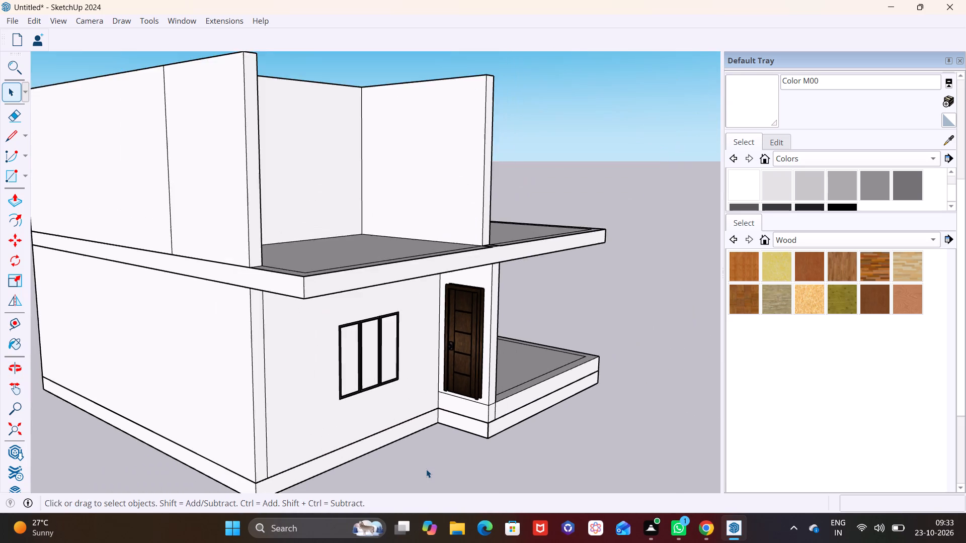
shift+middle_drag(421, 447, 370, 428)
scroll(376, 430, down, 3)
shift+middle_drag(361, 401, 342, 397)
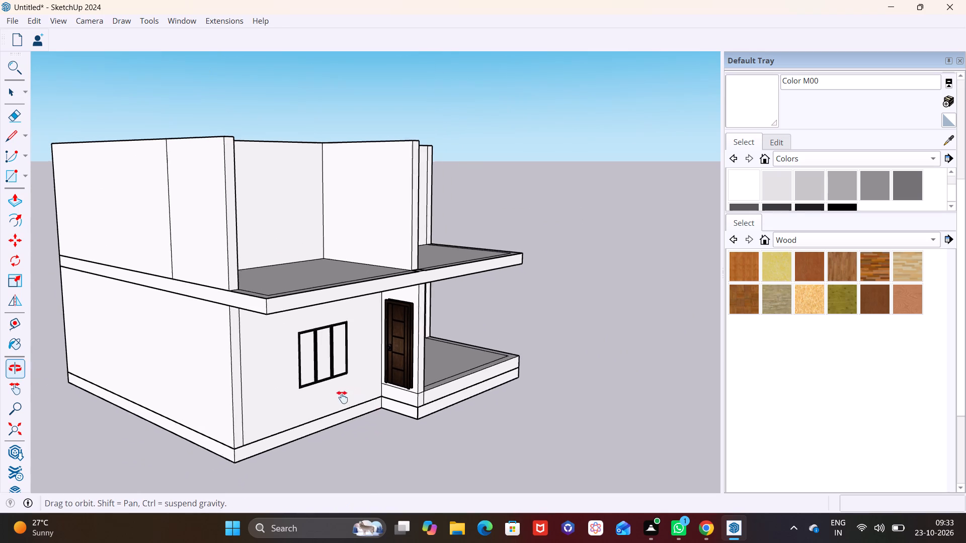
shift+middle_drag(342, 397, 296, 369)
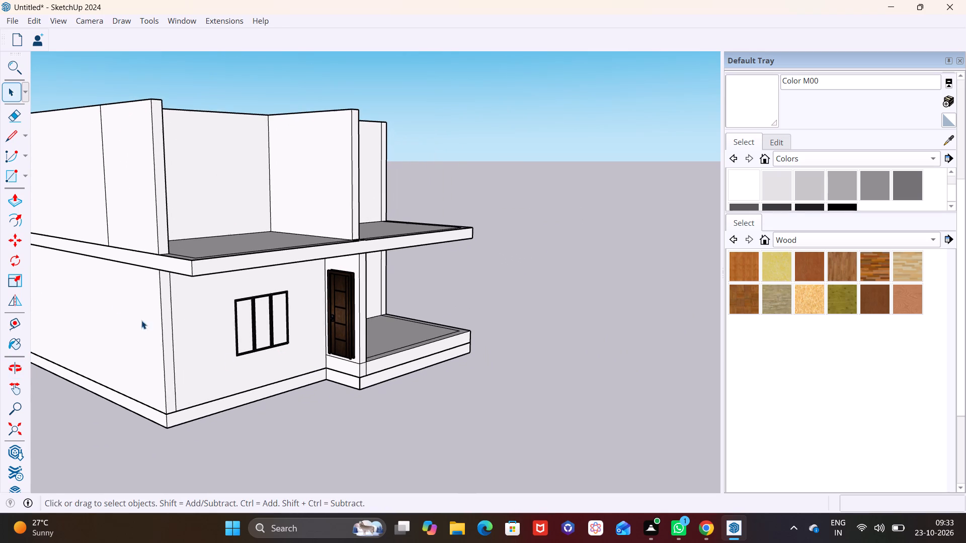
click(10, 129)
middle_drag(271, 367, 284, 407)
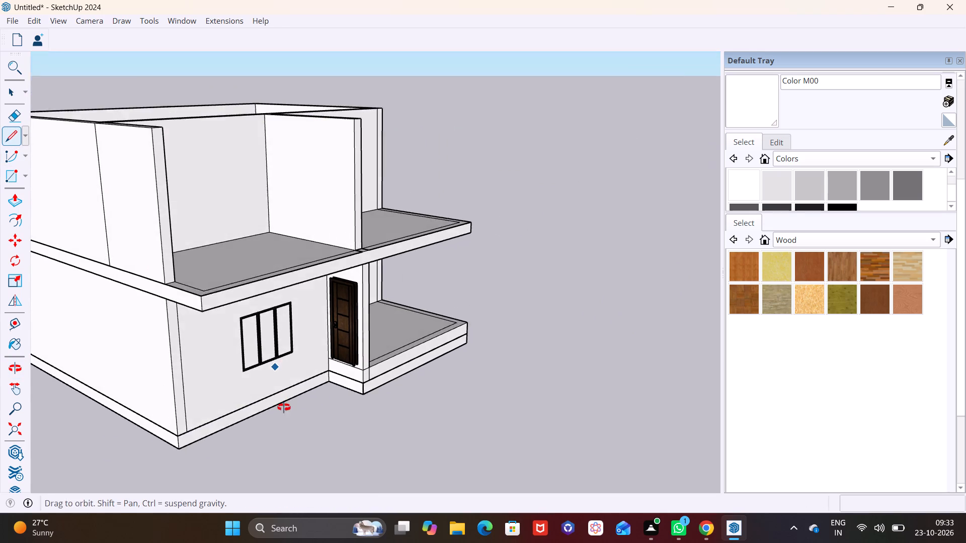
middle_drag(284, 407, 286, 412)
click(367, 398)
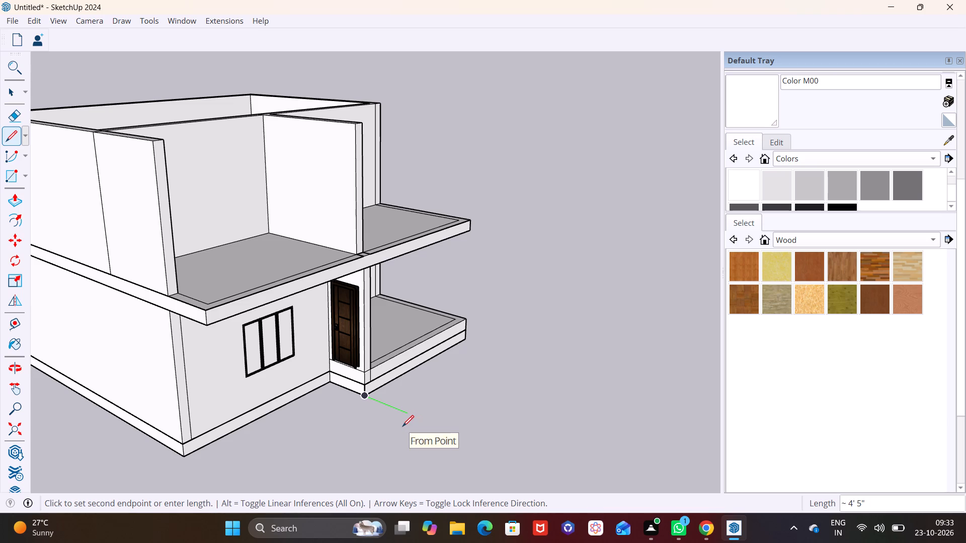
click(403, 426)
middle_drag(484, 382, 186, 423)
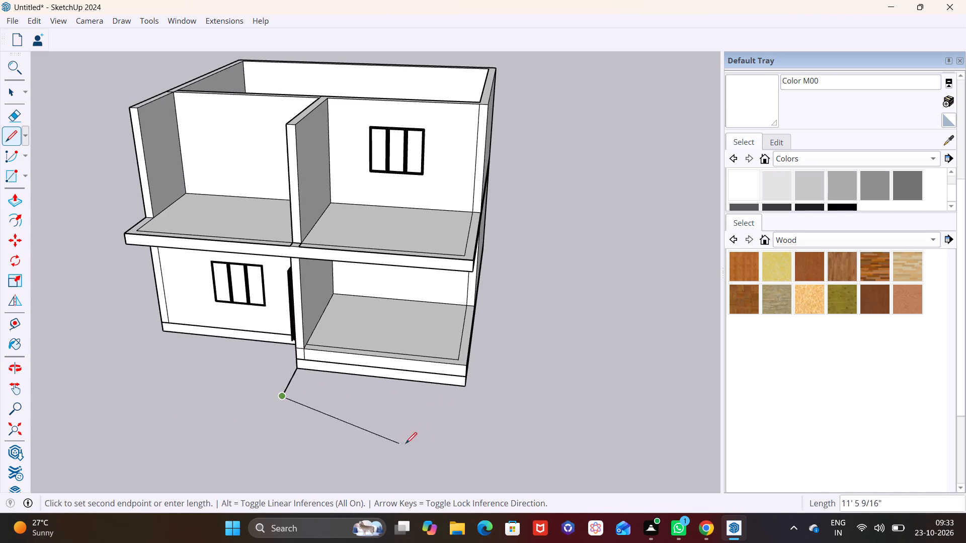
click(456, 422)
click(465, 388)
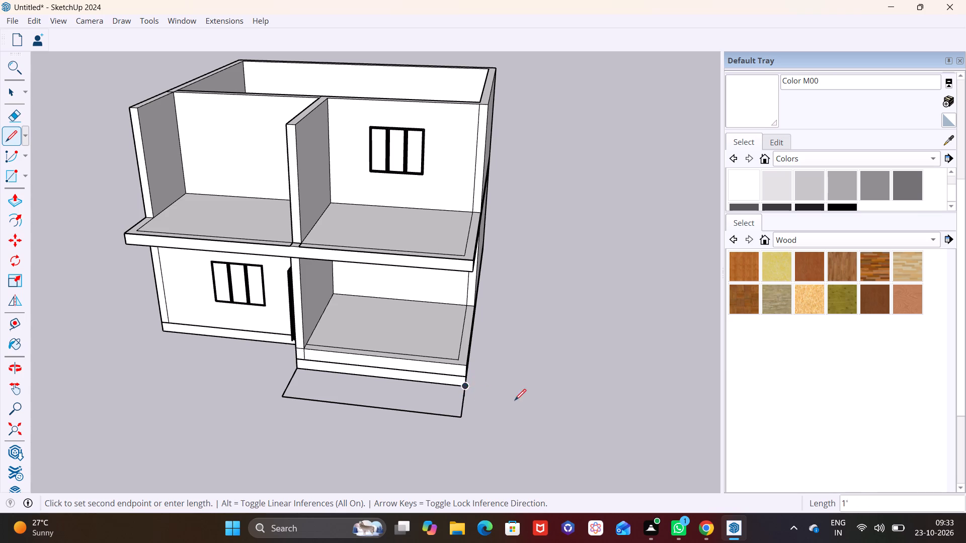
key(space)
Start a stair profile at the raised base's top front corner below the door, drawing the first tread and a riser about 7 7/16" down.
middle_drag(503, 411, 659, 314)
middle_drag(296, 356, 358, 374)
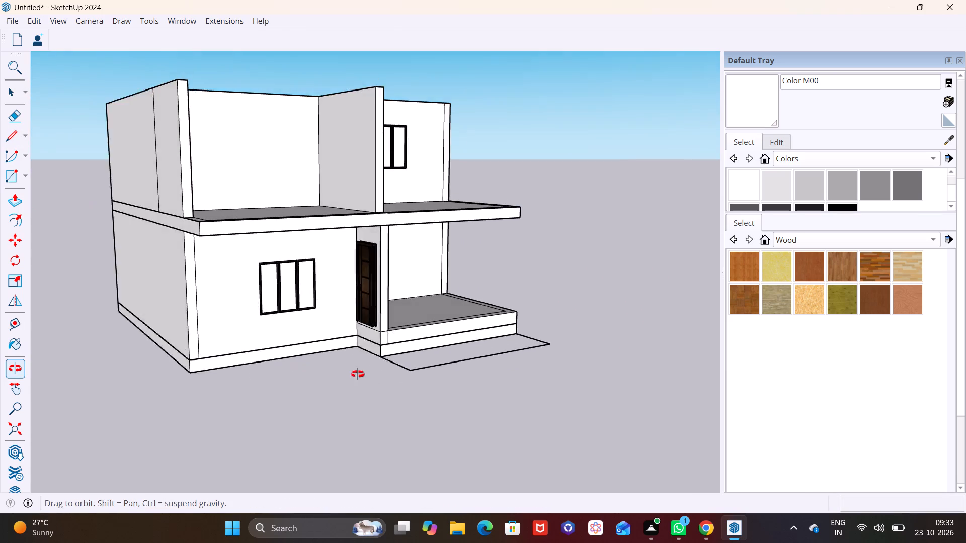
middle_drag(358, 374, 493, 365)
shift+middle_drag(422, 355, 370, 419)
scroll(384, 413, up, 6)
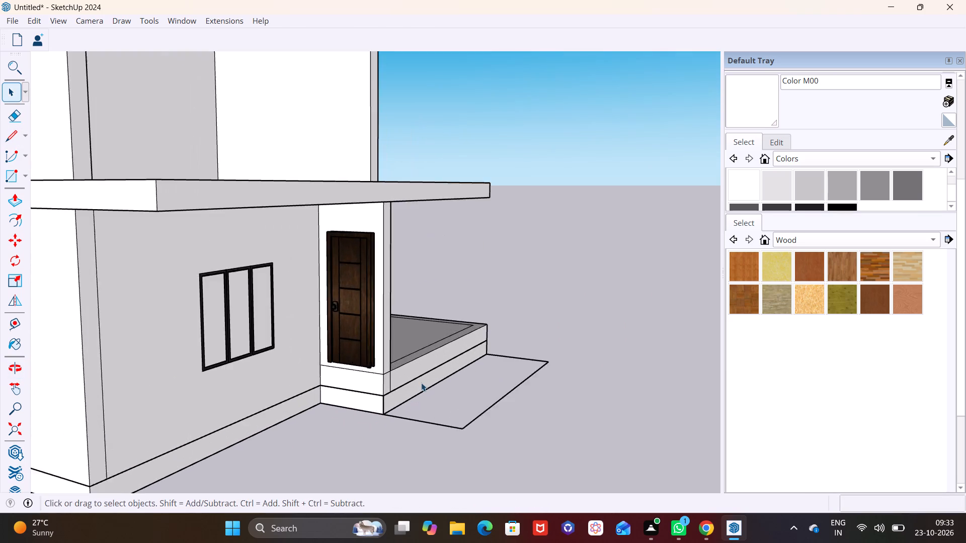
scroll(421, 383, up, 5)
shift+middle_drag(410, 409, 379, 352)
middle_drag(398, 376, 432, 390)
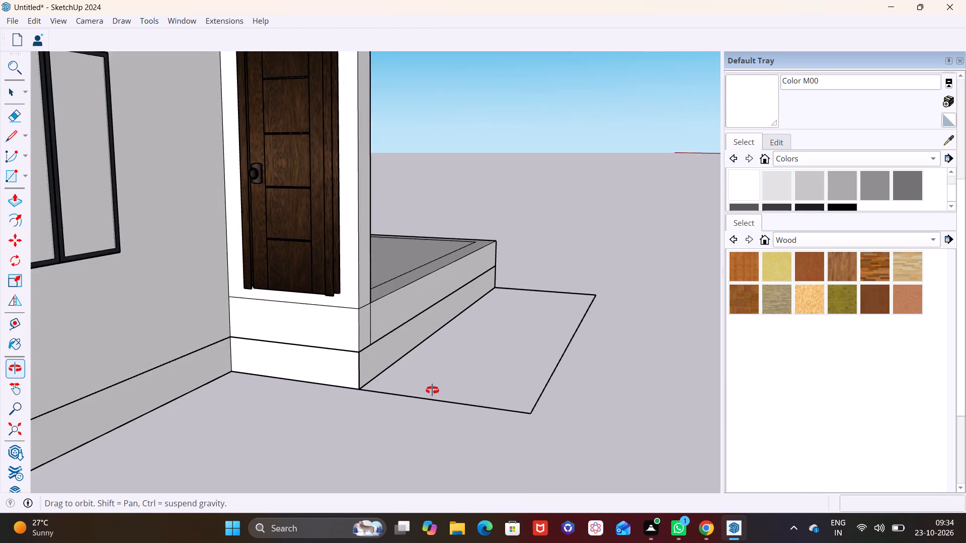
middle_drag(432, 390, 435, 388)
click(4, 138)
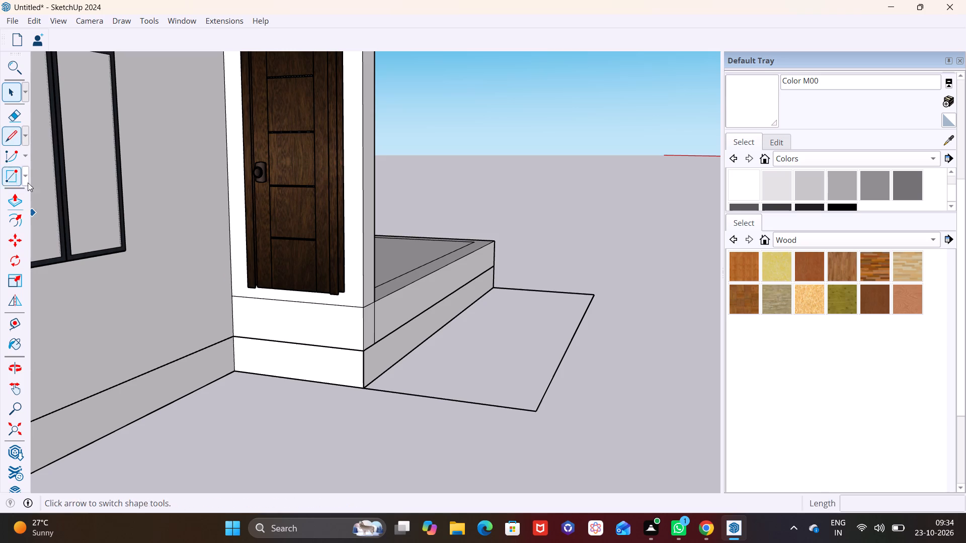
shift+middle_drag(176, 322, 101, 331)
middle_drag(222, 379, 260, 374)
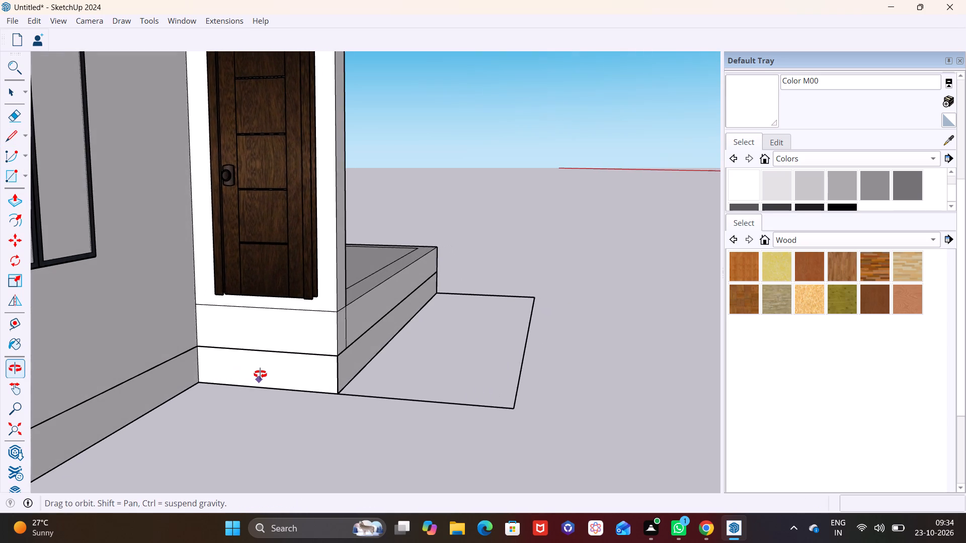
middle_drag(260, 374, 265, 374)
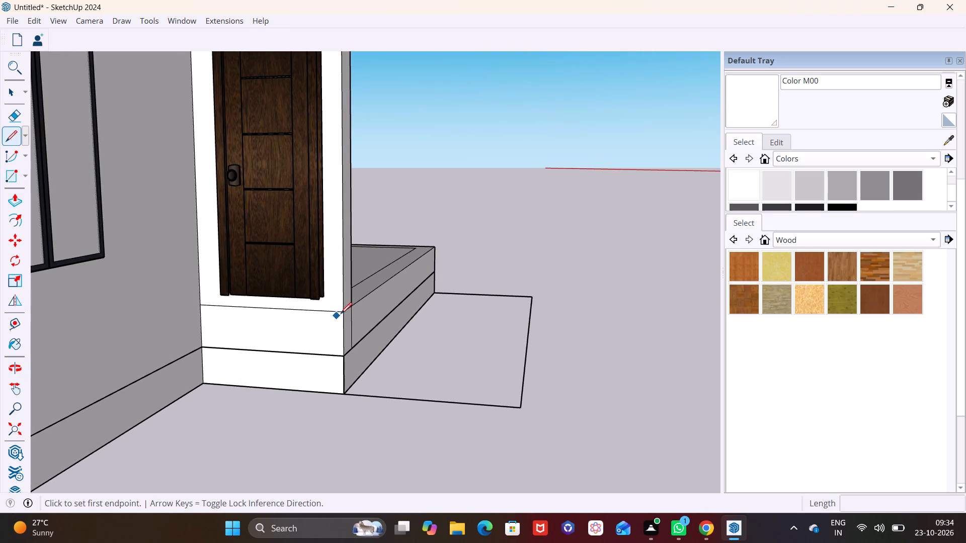
click(344, 309)
click(367, 316)
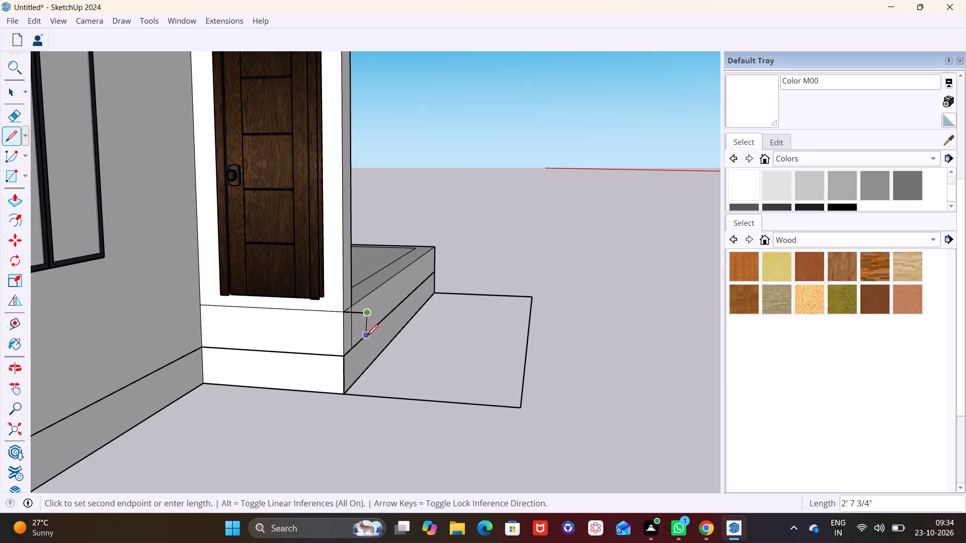
scroll(368, 335, up, 1)
middle_drag(368, 335, 216, 371)
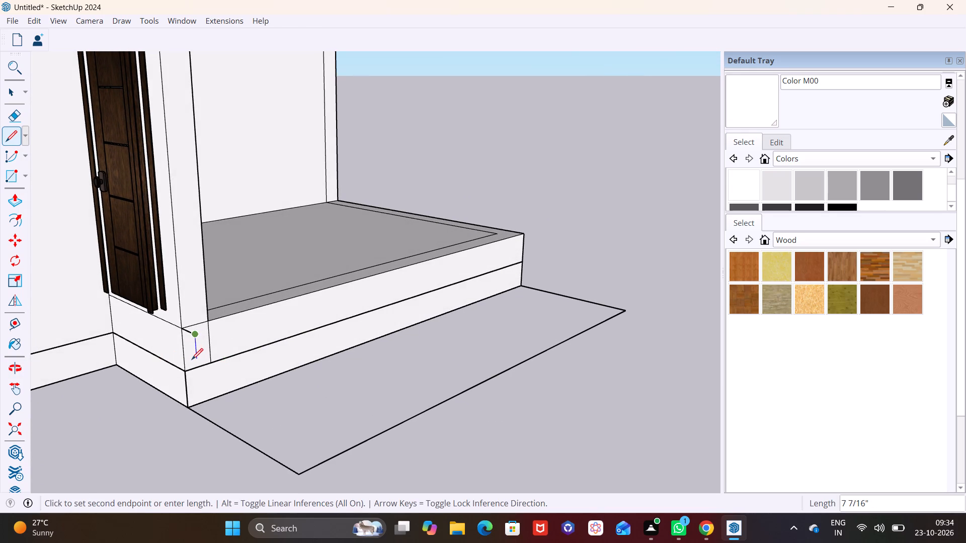
click(192, 359)
Continue the stair profile down to the ground outline with three more treads and risers, each roughly 6" to 8".
middle_drag(210, 378, 417, 390)
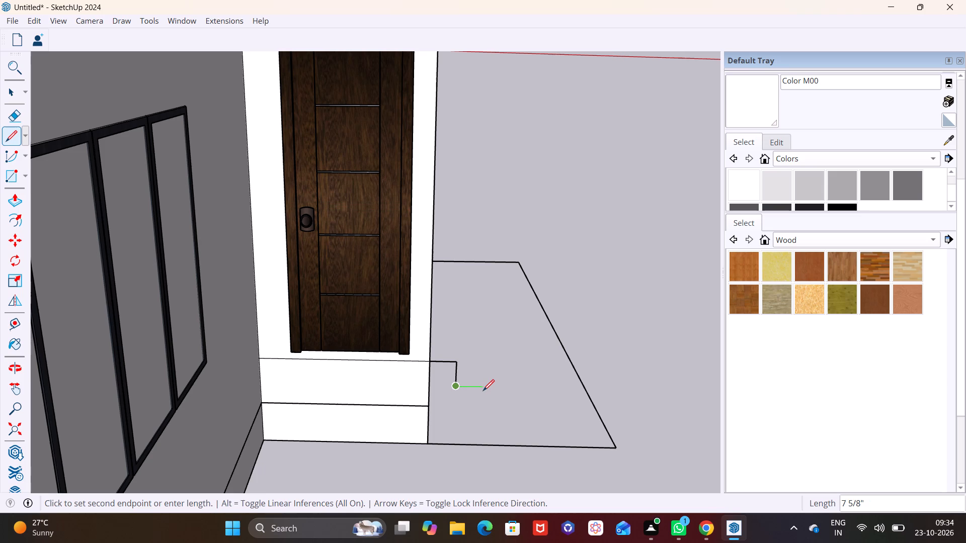
click(483, 391)
middle_drag(538, 412, 243, 416)
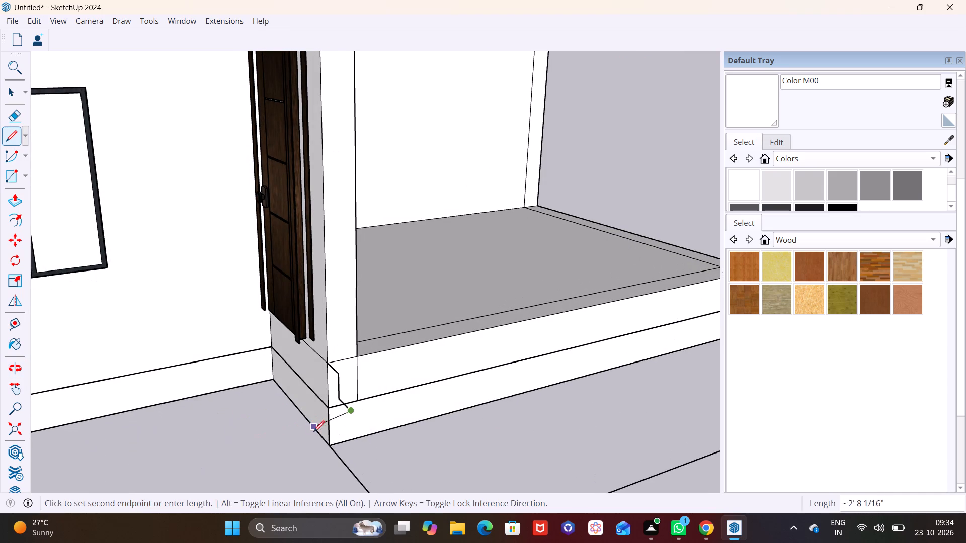
click(353, 433)
middle_drag(378, 441, 550, 413)
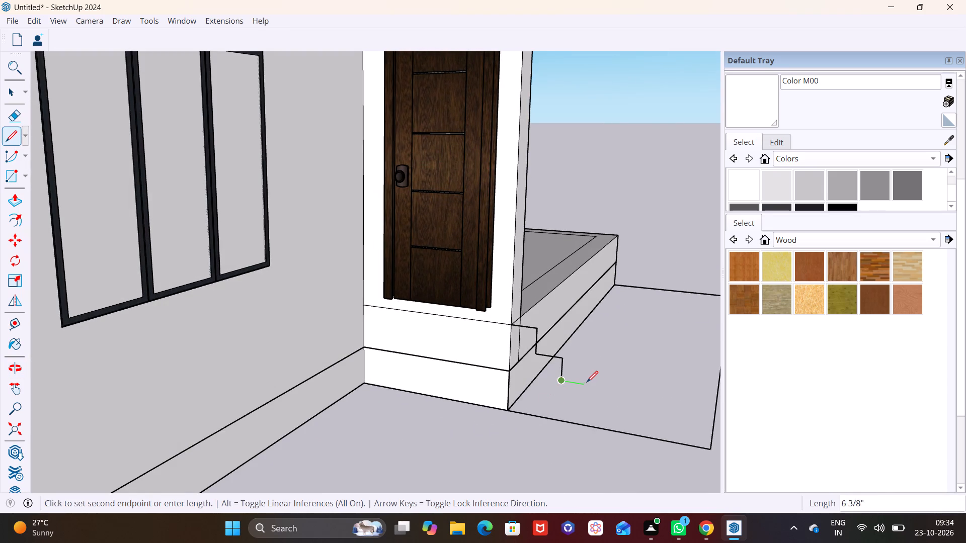
click(595, 386)
middle_drag(597, 396, 421, 386)
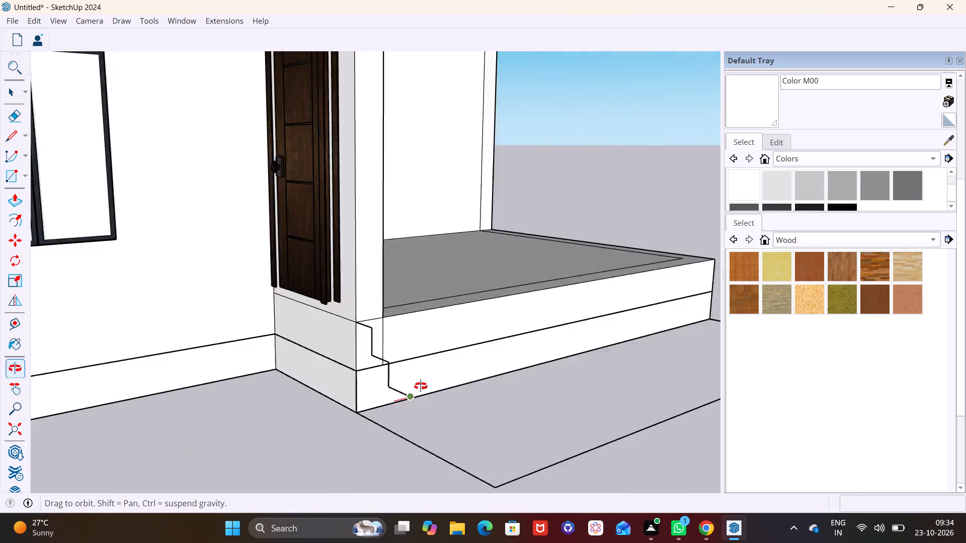
middle_drag(421, 386, 403, 386)
click(307, 416)
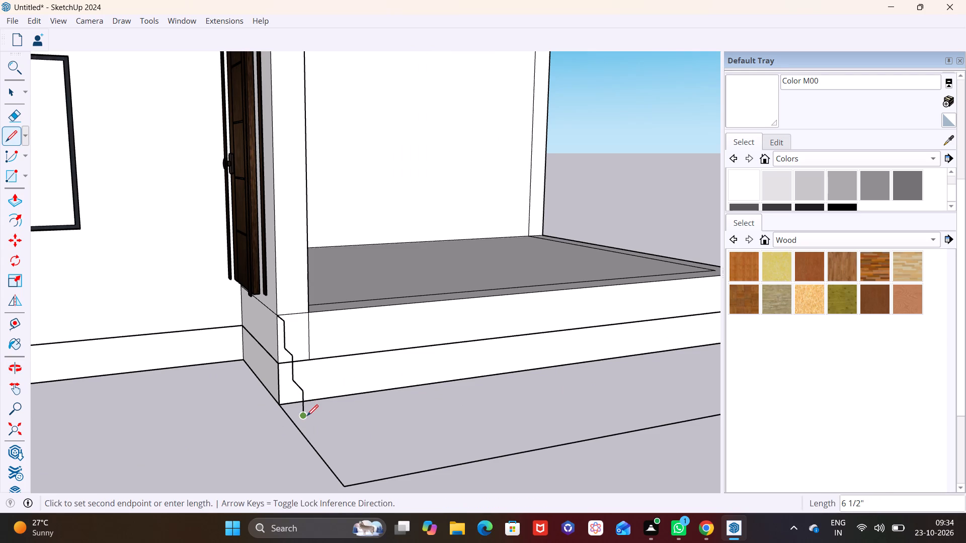
click(324, 435)
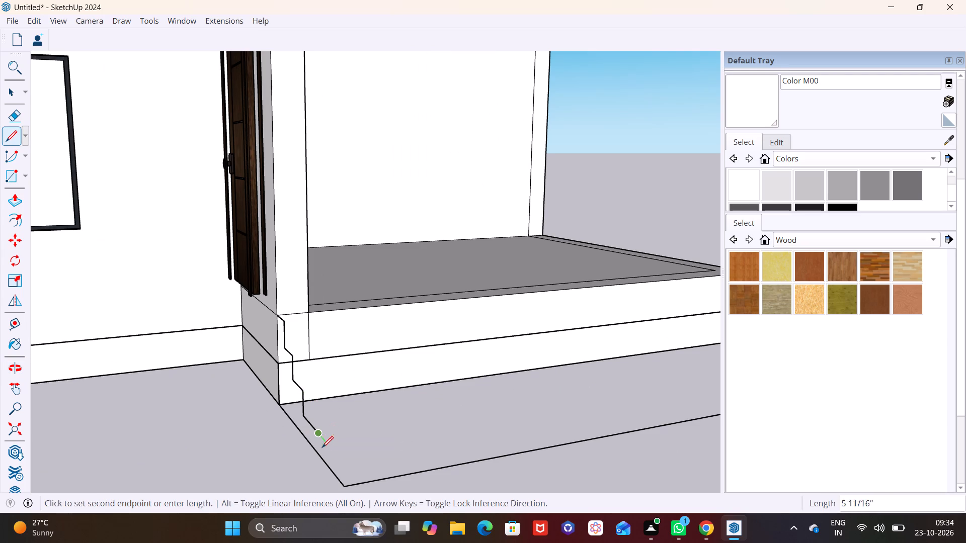
click(316, 450)
Push/Pull the stepped profile face 15' 1 1/4" along the platform's front edge to form full-width steps.
middle_drag(367, 434, 121, 431)
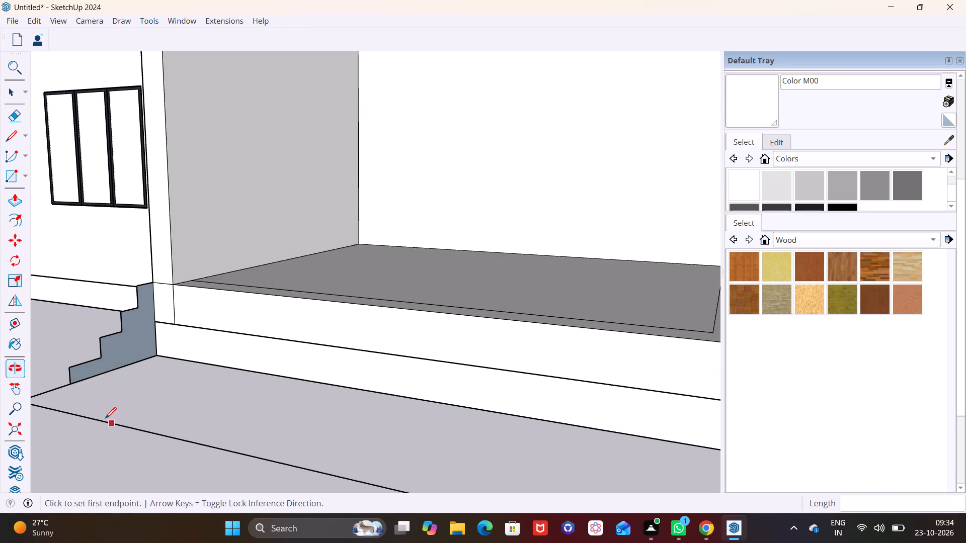
key(space)
click(124, 354)
click(10, 207)
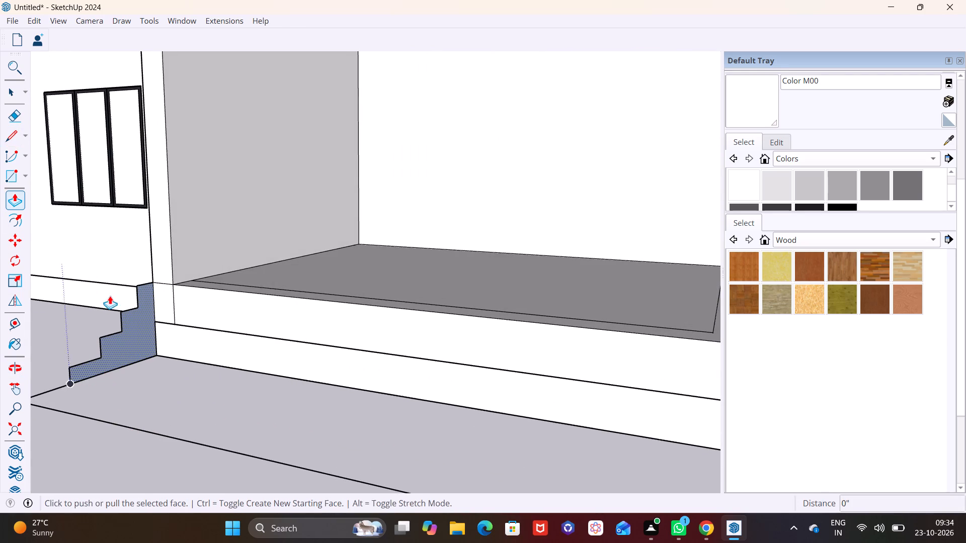
click(130, 341)
scroll(281, 378, down, 2)
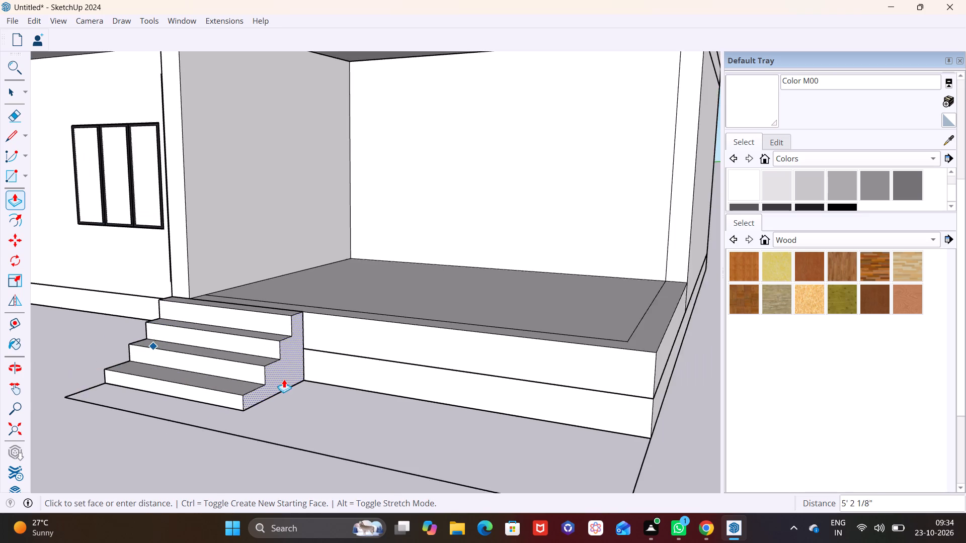
scroll(284, 379, down, 3)
click(554, 358)
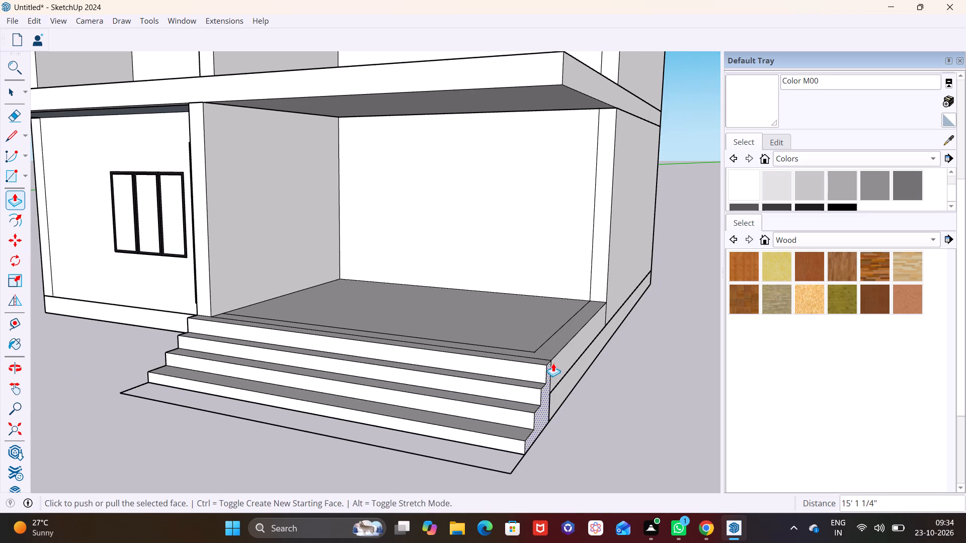
key(space)
Examine the new entrance steps, door and platform from several angles.
middle_drag(164, 430, 511, 509)
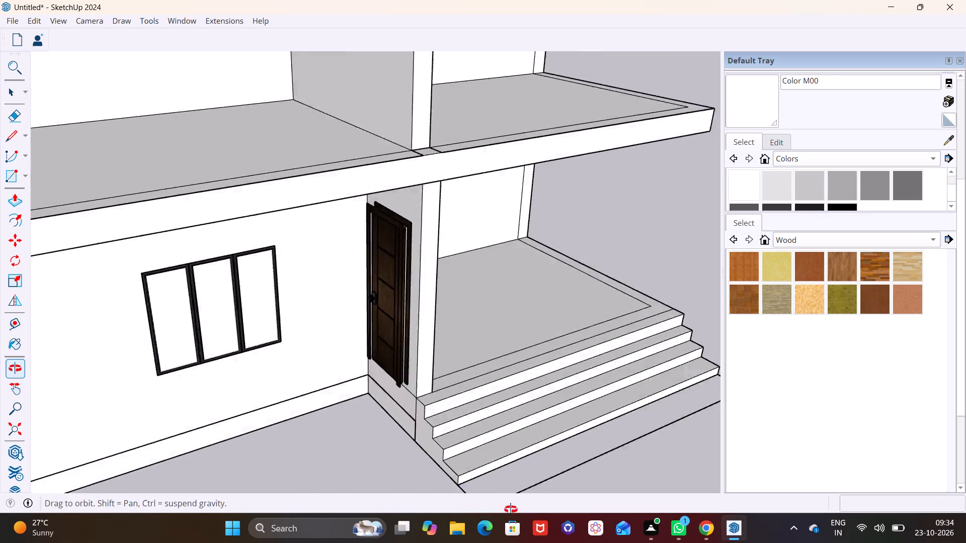
middle_drag(511, 509, 547, 490)
scroll(554, 394, down, 6)
shift+scroll(529, 405, up, 1)
shift+middle_drag(526, 405, 234, 405)
scroll(205, 422, down, 1)
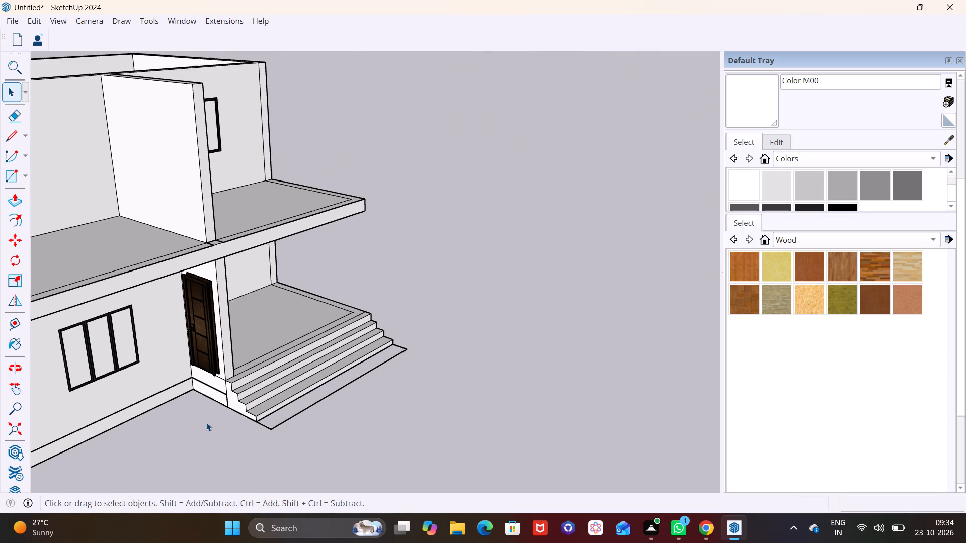
scroll(206, 422, down, 1)
shift+middle_drag(246, 415, 274, 464)
middle_drag(301, 466, 220, 431)
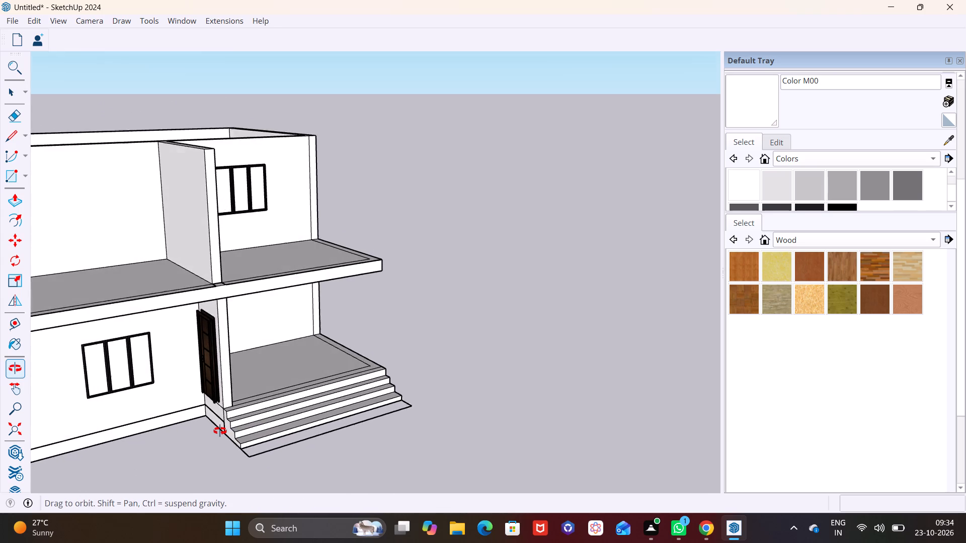
middle_drag(220, 431, 205, 418)
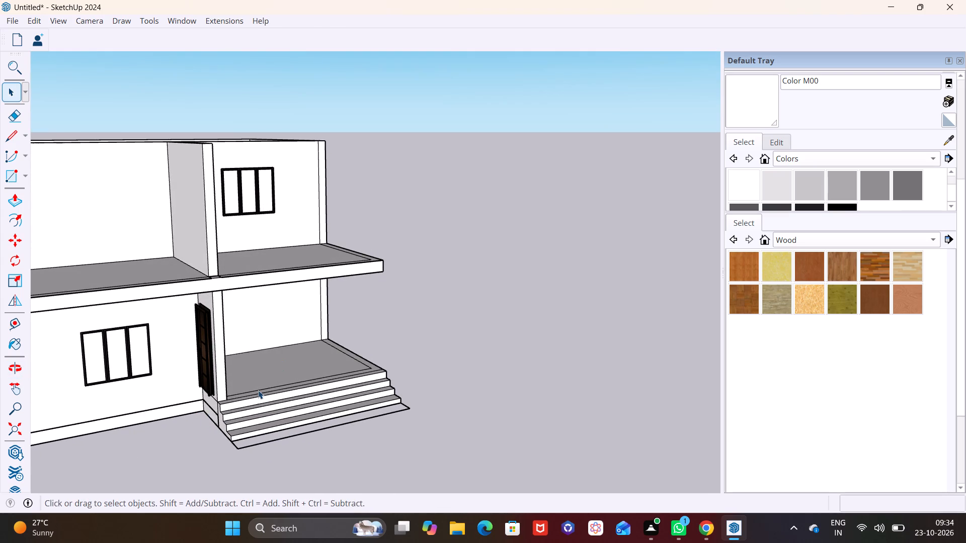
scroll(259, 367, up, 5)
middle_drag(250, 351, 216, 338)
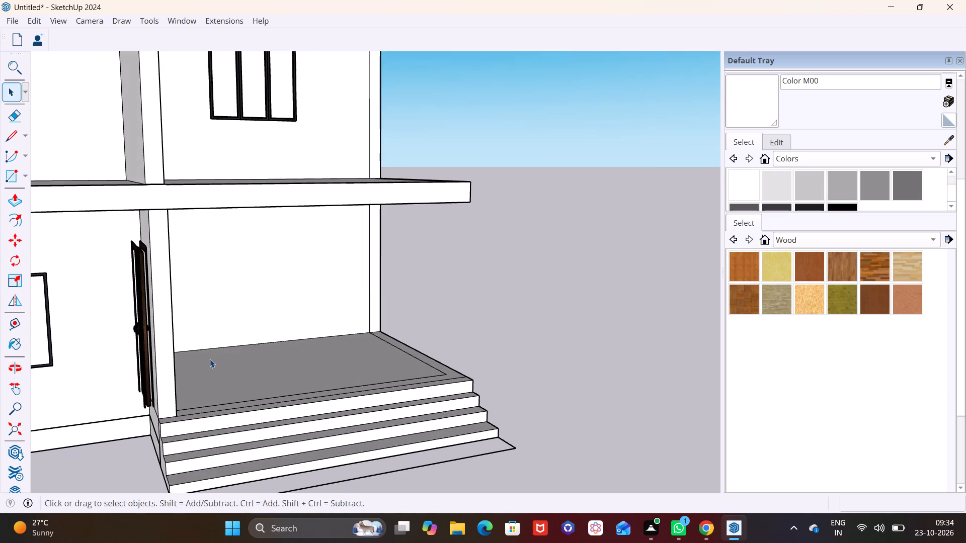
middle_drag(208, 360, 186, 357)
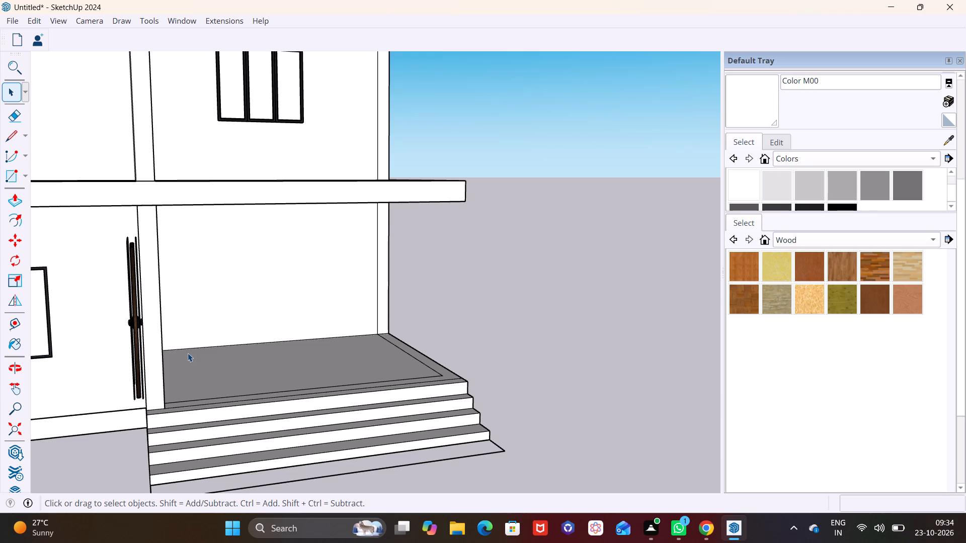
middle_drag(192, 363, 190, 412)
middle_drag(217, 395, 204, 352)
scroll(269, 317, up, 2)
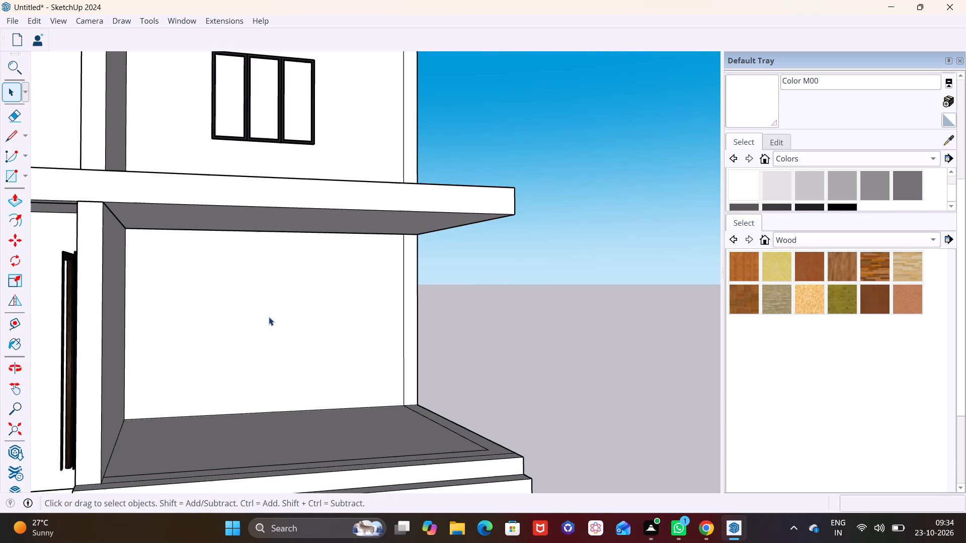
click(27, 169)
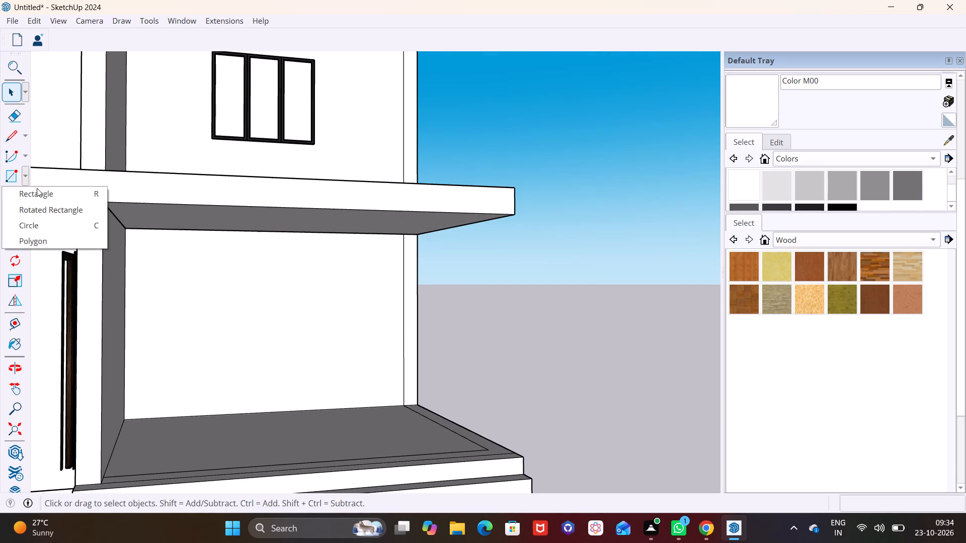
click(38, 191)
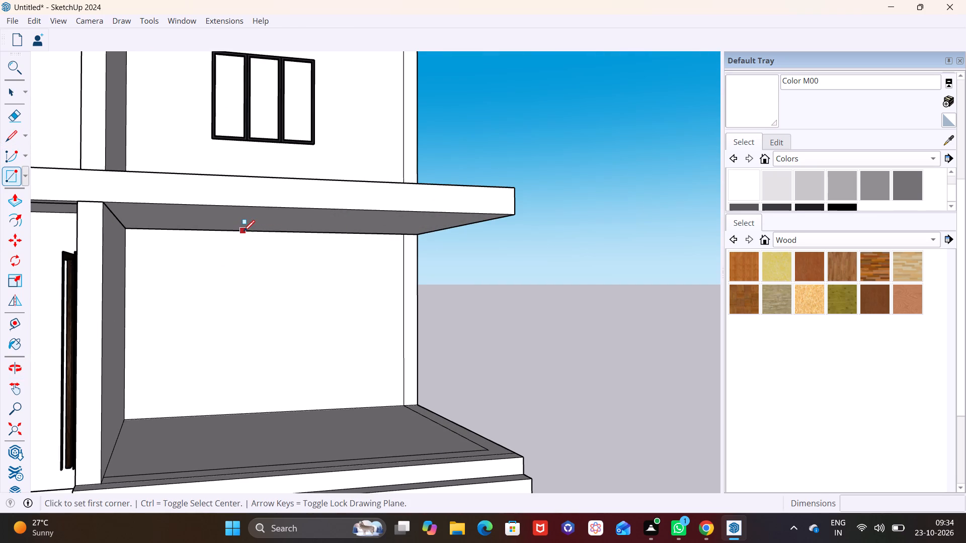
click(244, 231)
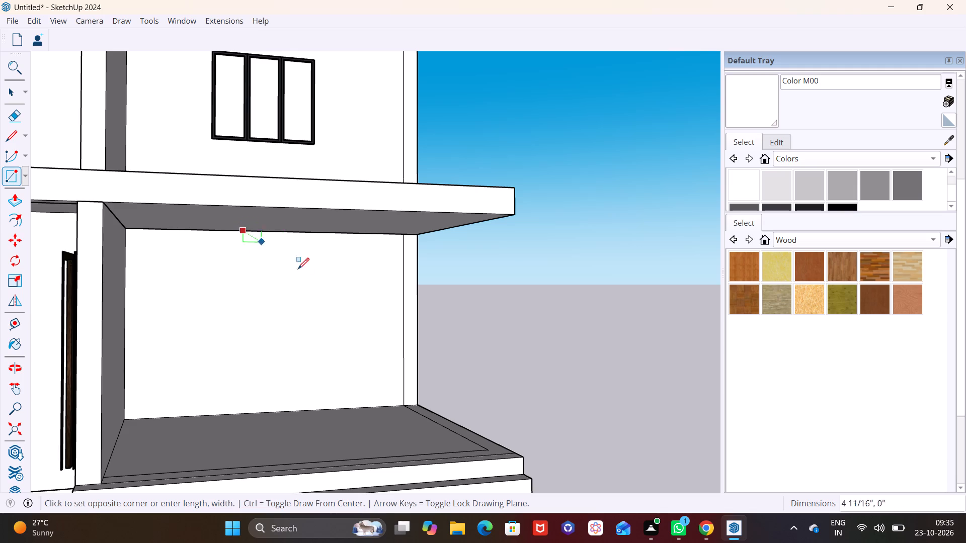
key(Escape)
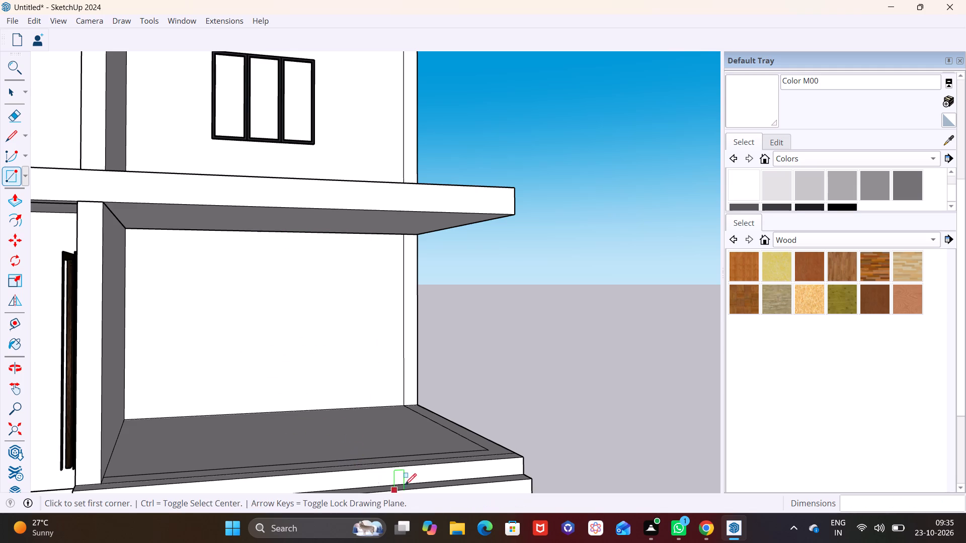
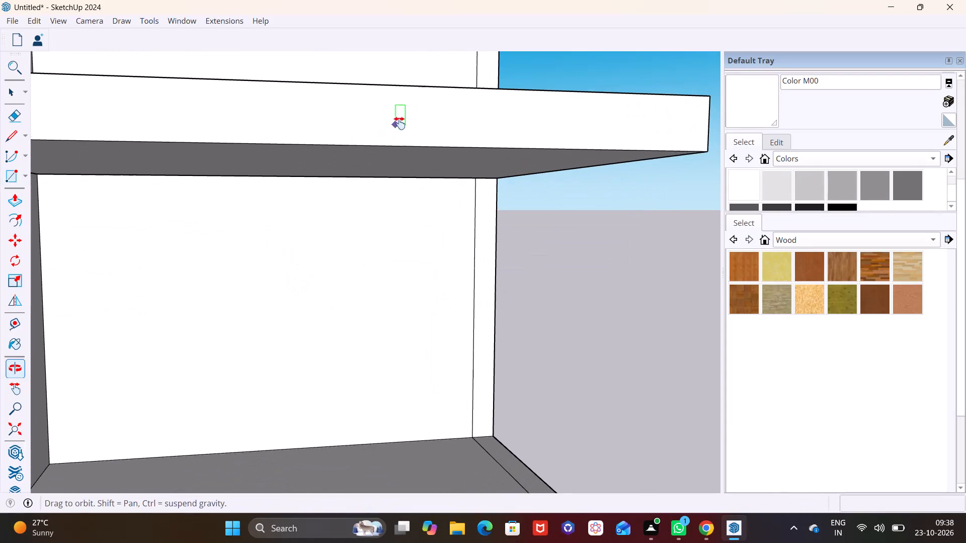
Draw a full-height rectangle about 6' wide at the outer end of the porch's back wall and Push/Pull it forward about 8'.
click(285, 177)
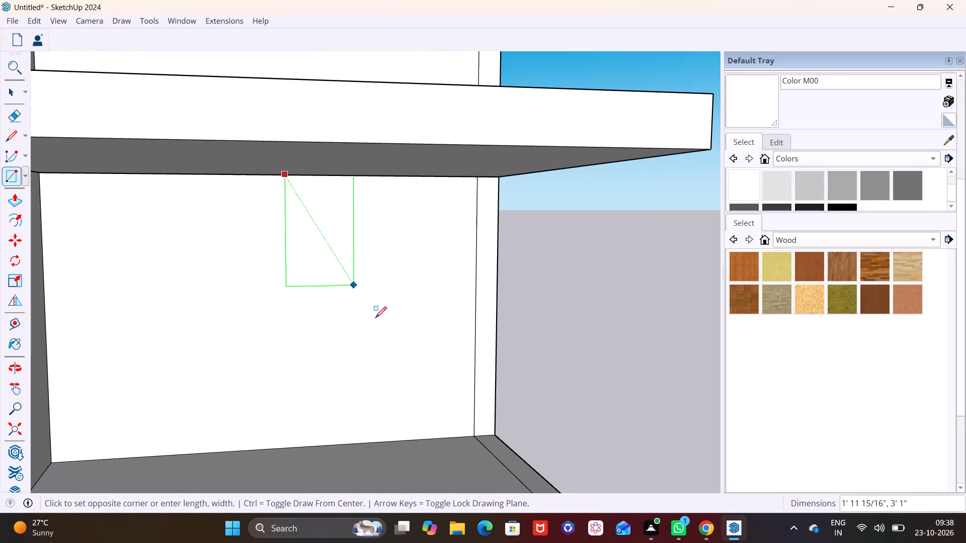
click(471, 436)
key(space)
click(371, 365)
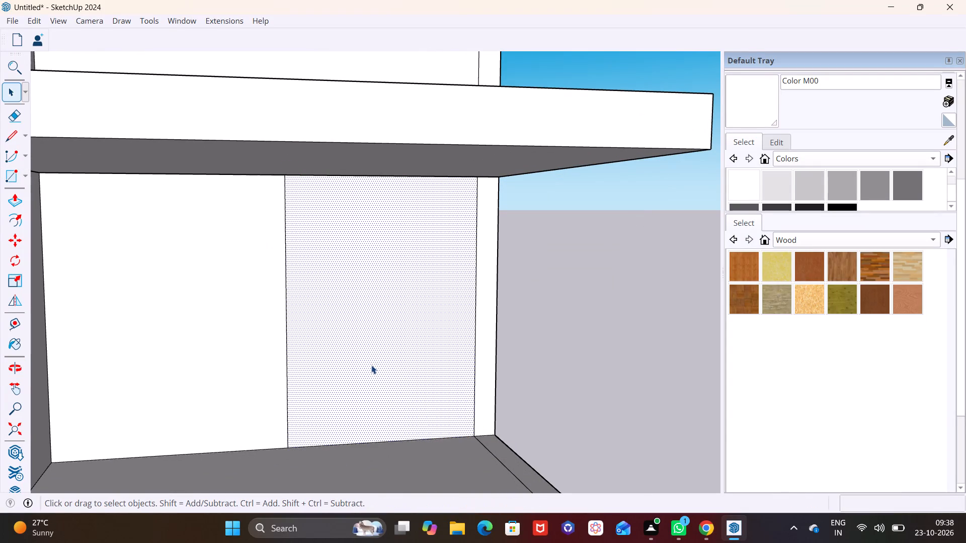
click(8, 198)
click(333, 271)
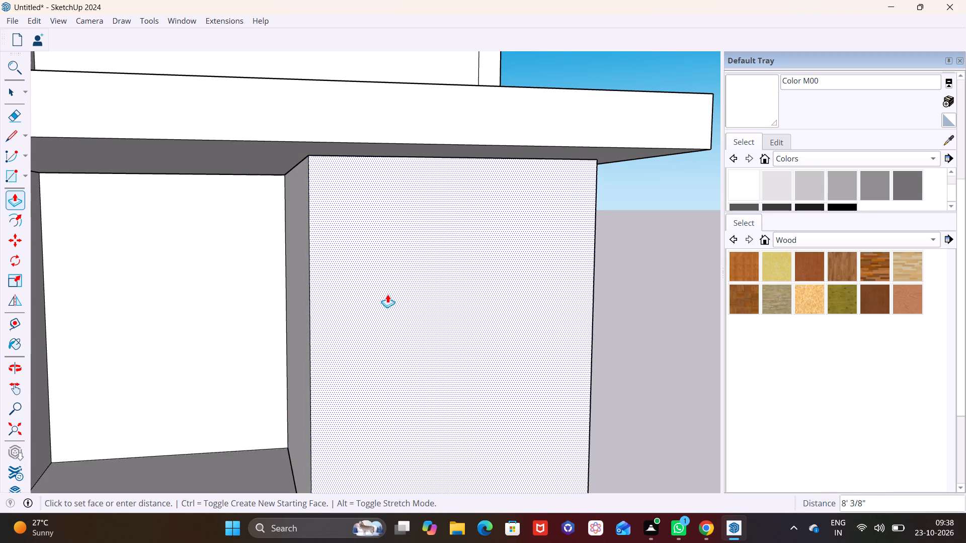
click(387, 294)
key(space)
click(617, 324)
Examine the projecting porch block in relation to the overhanging slab and entrance steps from several angles.
middle_drag(609, 286, 508, 365)
scroll(478, 357, down, 2)
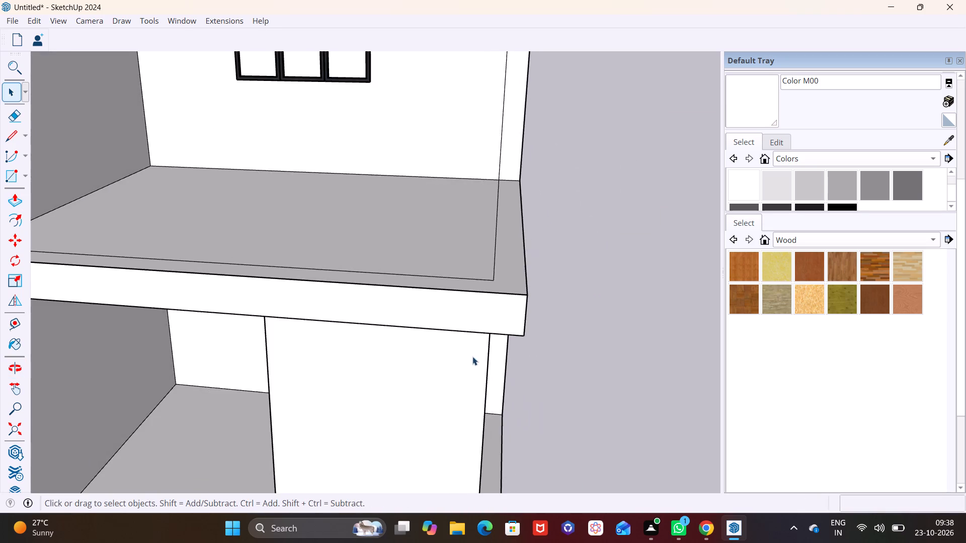
scroll(472, 356, down, 4)
middle_drag(436, 348, 479, 245)
scroll(449, 348, down, 4)
middle_drag(464, 364, 500, 330)
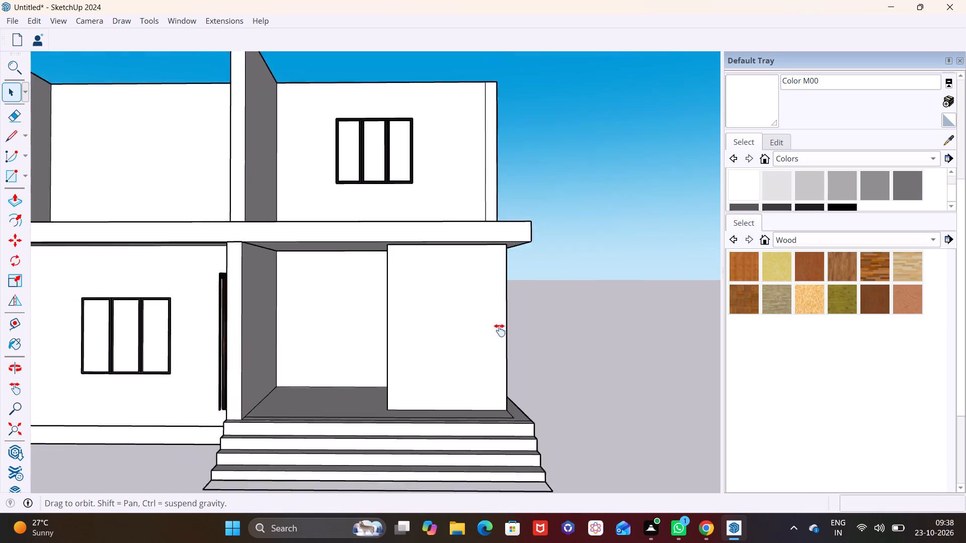
middle_drag(500, 330, 521, 316)
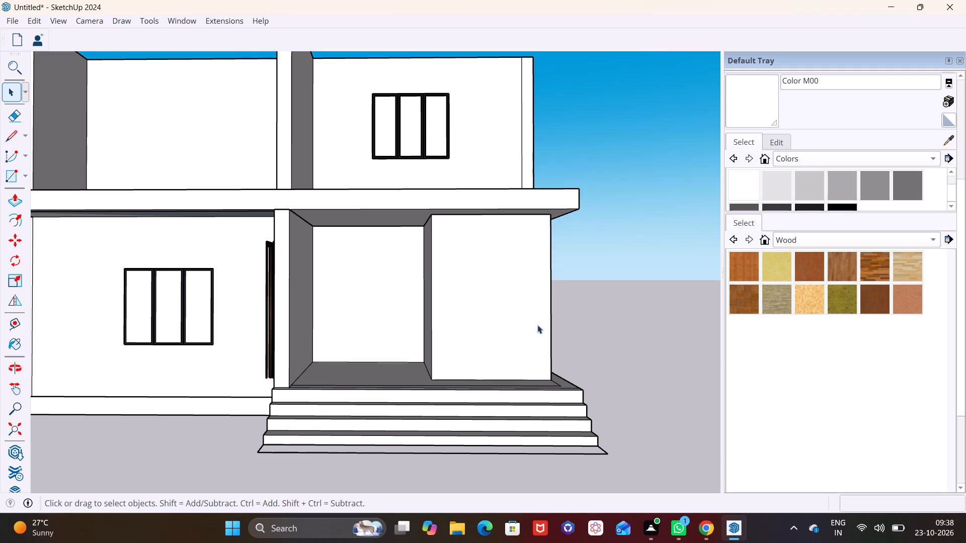
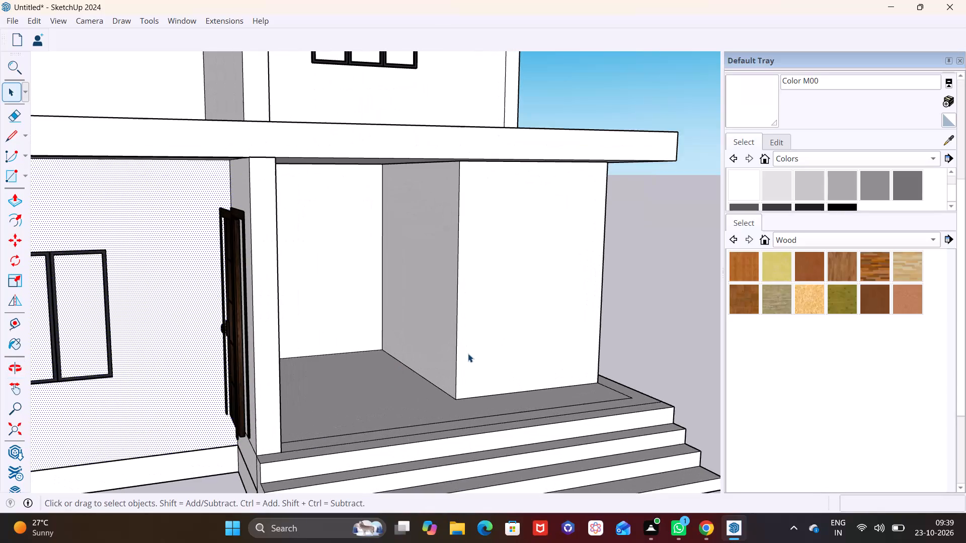
Push/Pull the projecting porch block's front face back about 2' 2 3/4".
shift+middle_drag(468, 353, 427, 424)
click(448, 377)
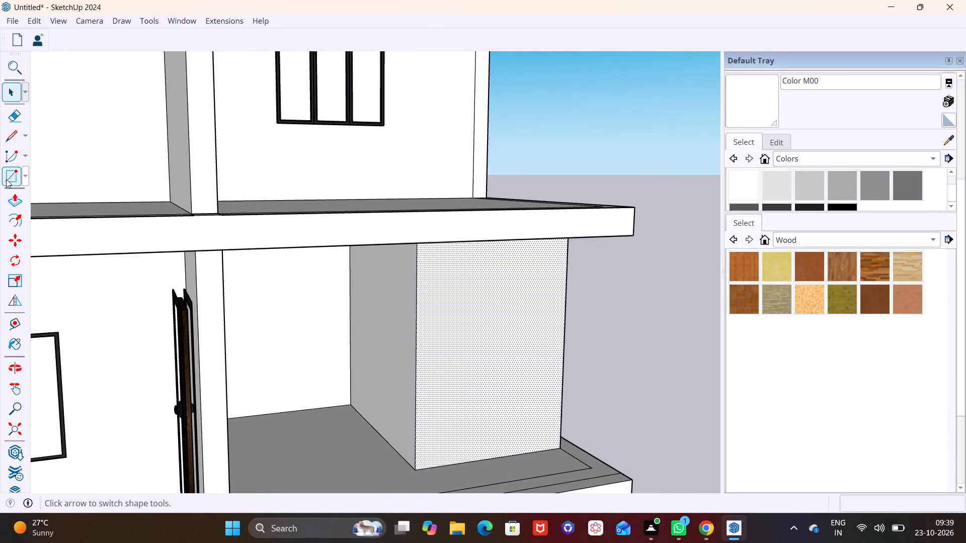
click(13, 201)
click(466, 378)
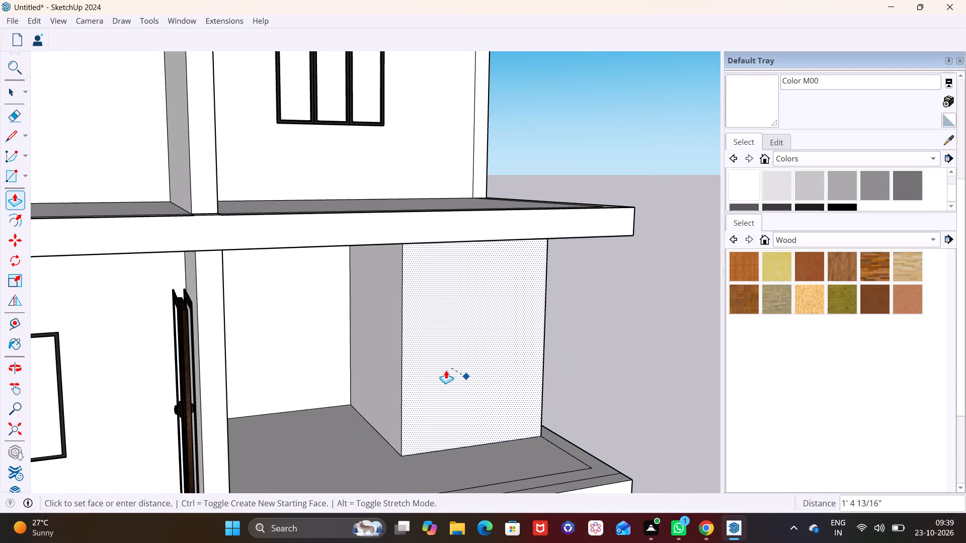
click(439, 368)
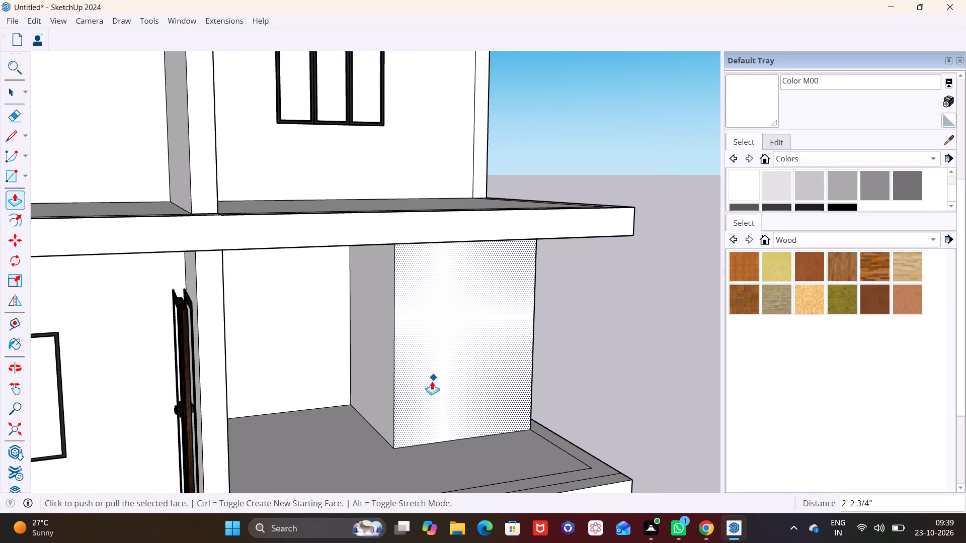
Push/Pull the end face of the porch's outer side wall forward about 5' 9 5/8", flush with the projecting block's front.
scroll(431, 398, down, 1)
middle_drag(416, 387, 234, 404)
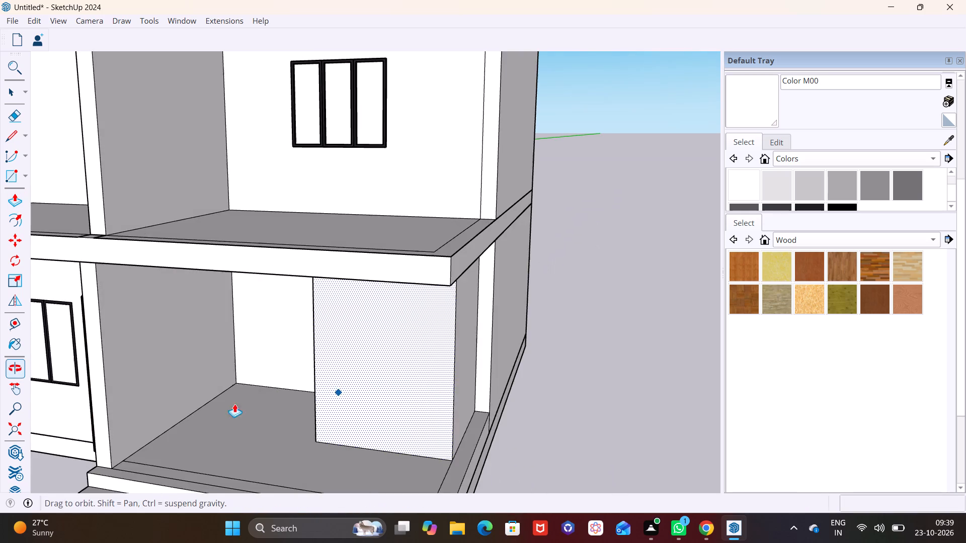
middle_drag(401, 392, 391, 325)
scroll(391, 325, up, 3)
key(space)
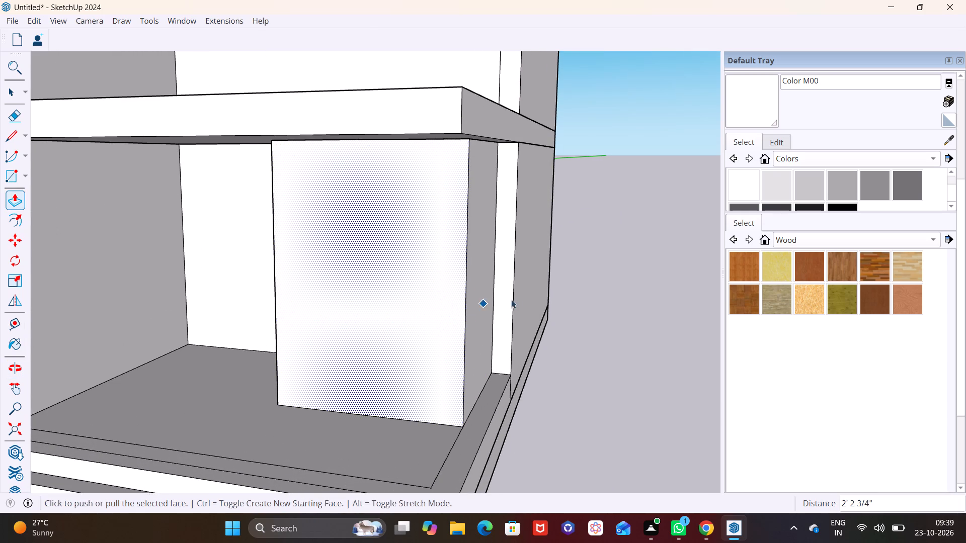
click(505, 295)
click(19, 204)
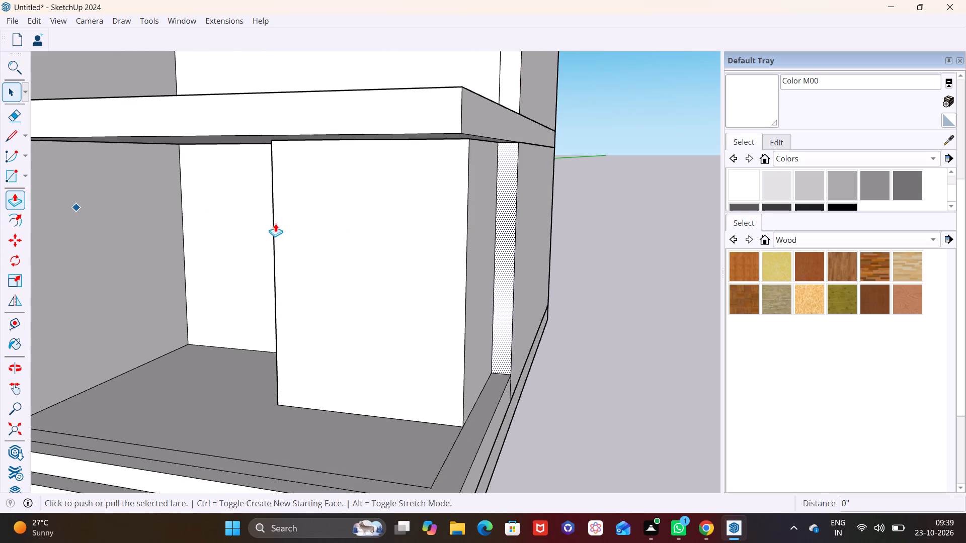
click(502, 241)
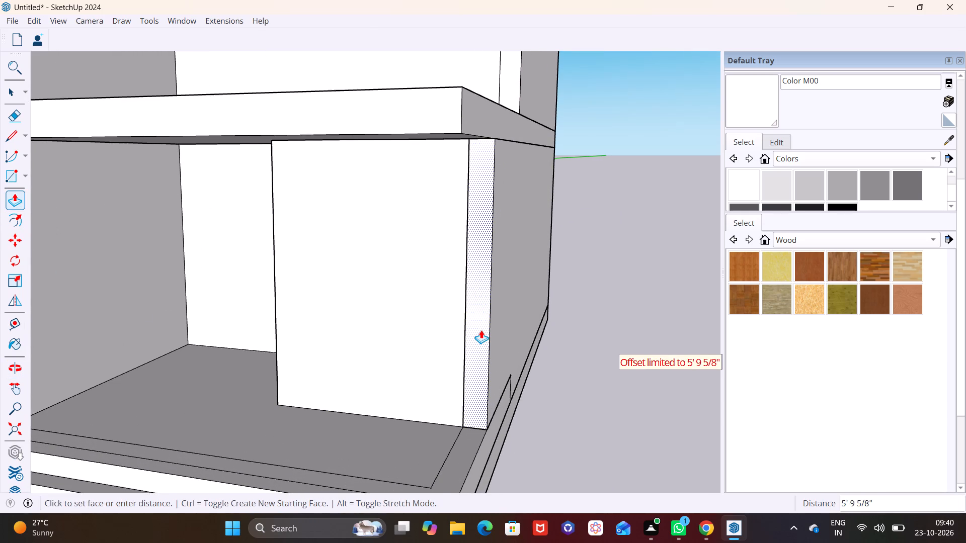
click(481, 330)
Push/Pull the outer side wall's end face further forward, out over the porch's front edge at the top step.
shift+middle_drag(479, 354, 541, 227)
click(538, 238)
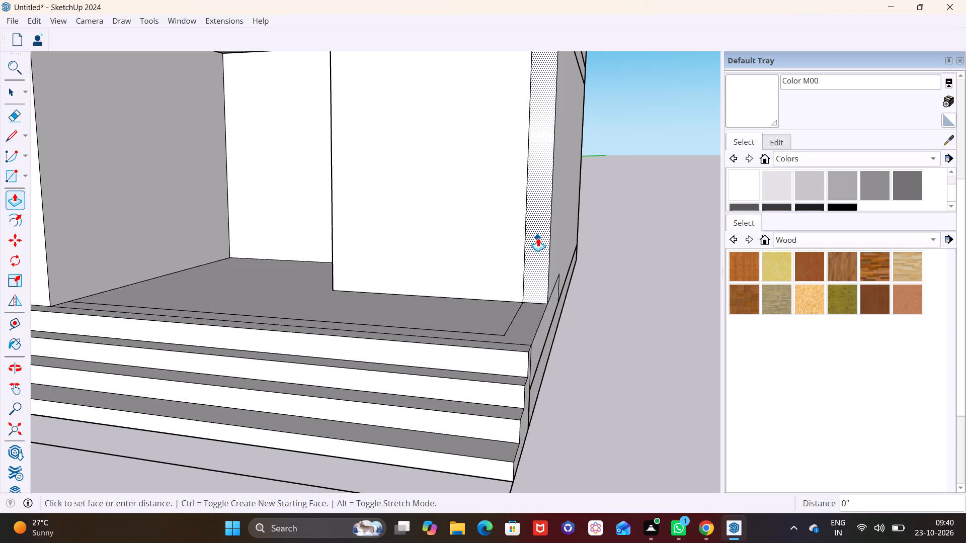
click(510, 354)
scroll(546, 260, up, 3)
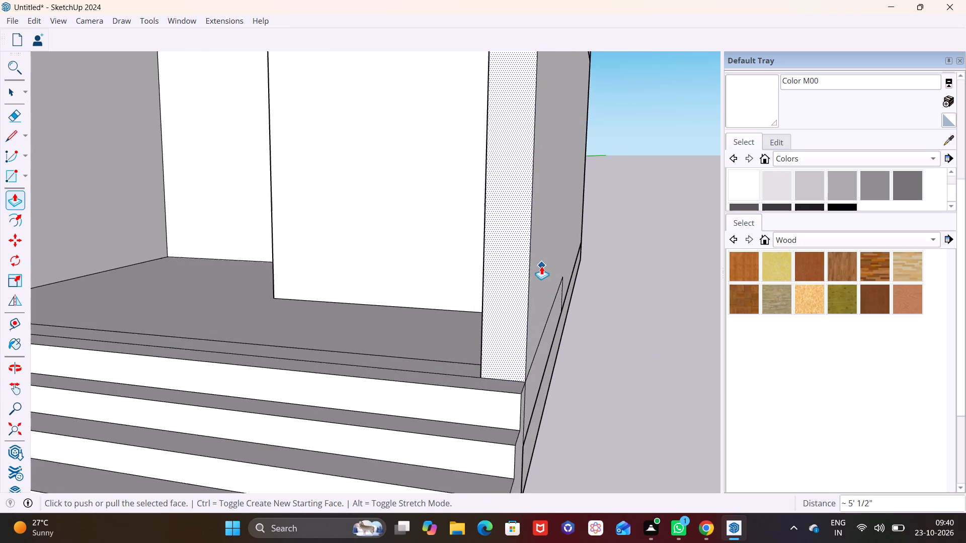
middle_drag(536, 277, 508, 336)
click(458, 397)
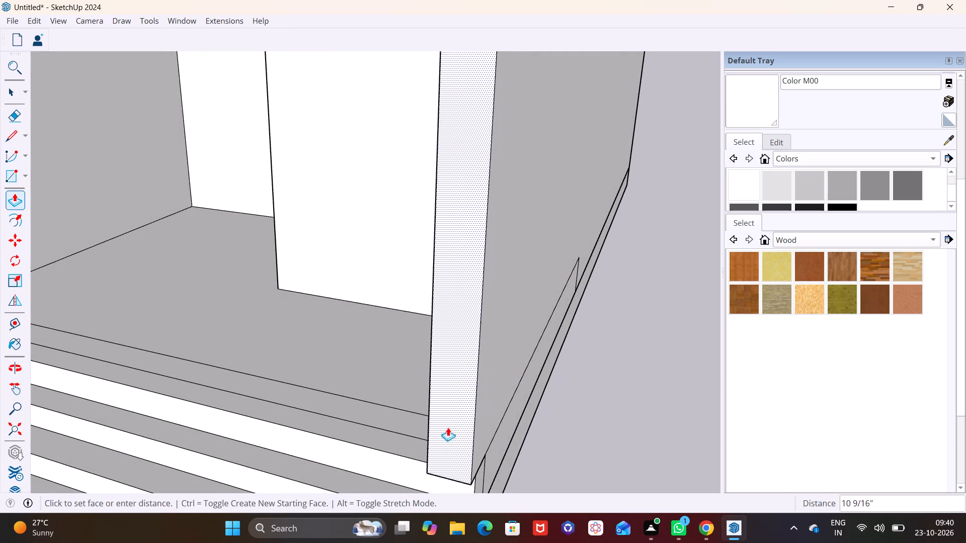
click(381, 459)
key(space)
click(591, 406)
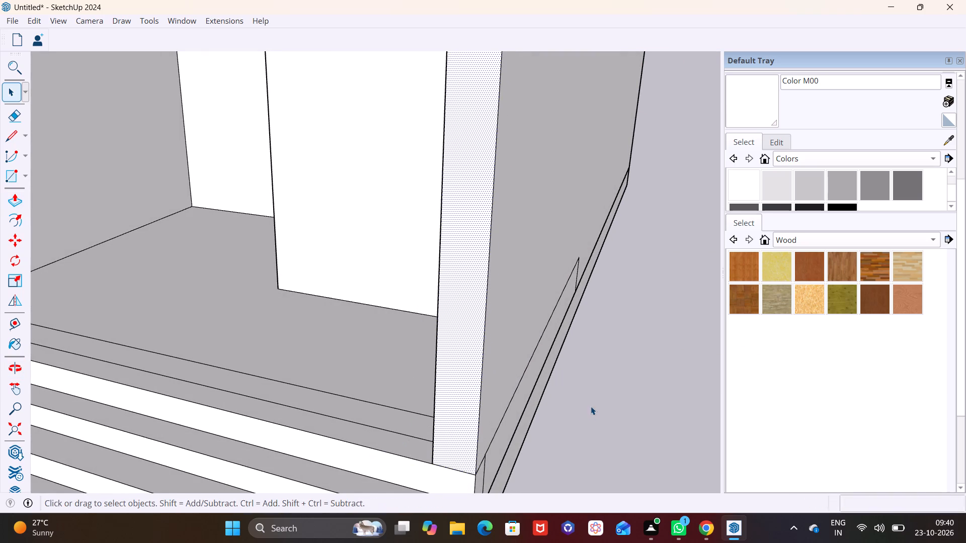
Push/Pull the extended side wall's end face back about 7 5/16" to line up with the overhanging slab's front edge.
scroll(443, 352, down, 3)
middle_drag(443, 352, 640, 324)
scroll(548, 307, down, 2)
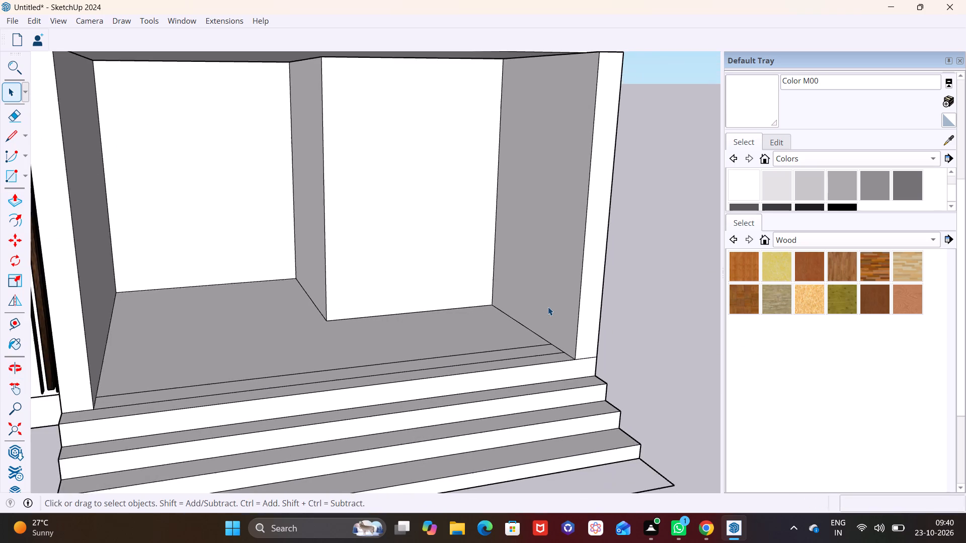
scroll(548, 307, down, 2)
shift+middle_drag(517, 321, 473, 417)
middle_drag(471, 348, 471, 347)
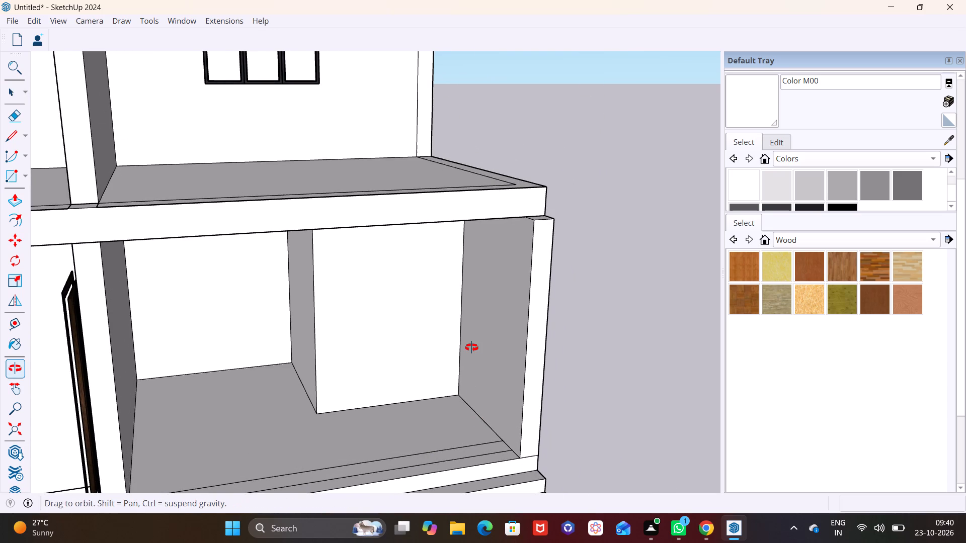
middle_drag(471, 347, 349, 371)
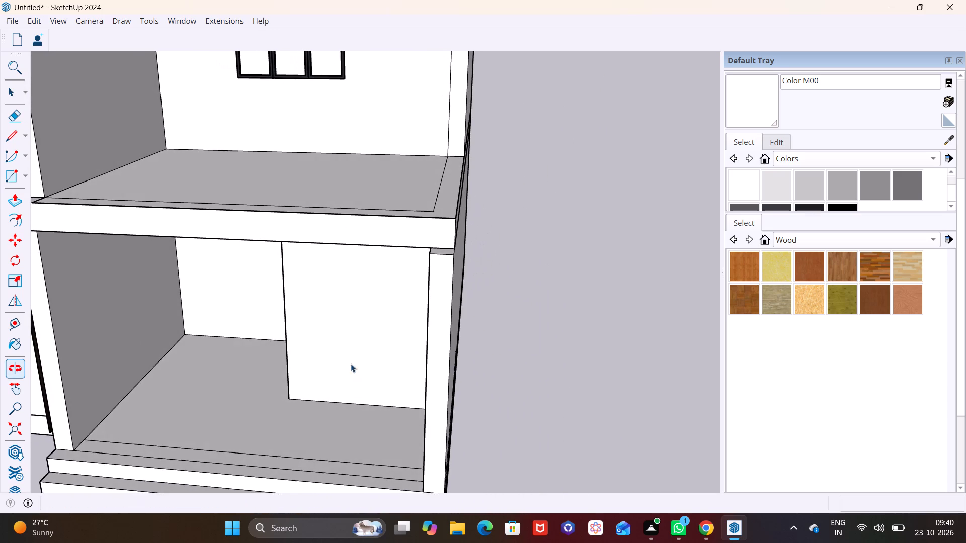
scroll(384, 366, down, 1)
shift+middle_drag(384, 366, 352, 304)
middle_drag(369, 326, 285, 357)
scroll(318, 340, up, 2)
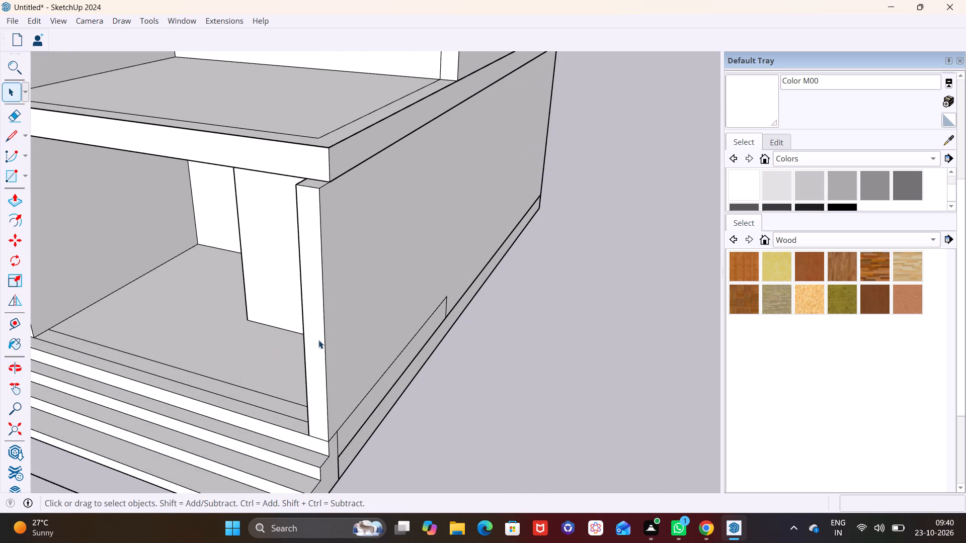
click(319, 341)
click(10, 195)
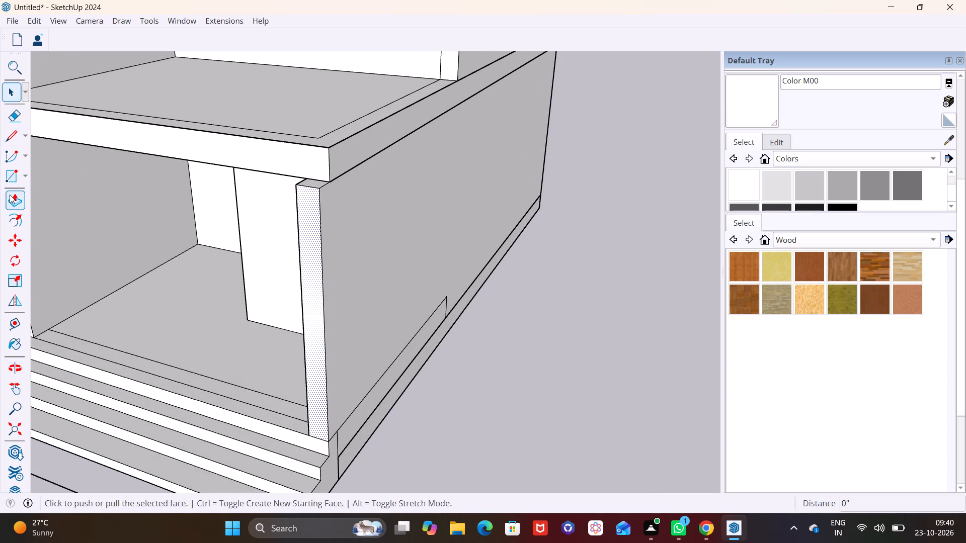
click(320, 418)
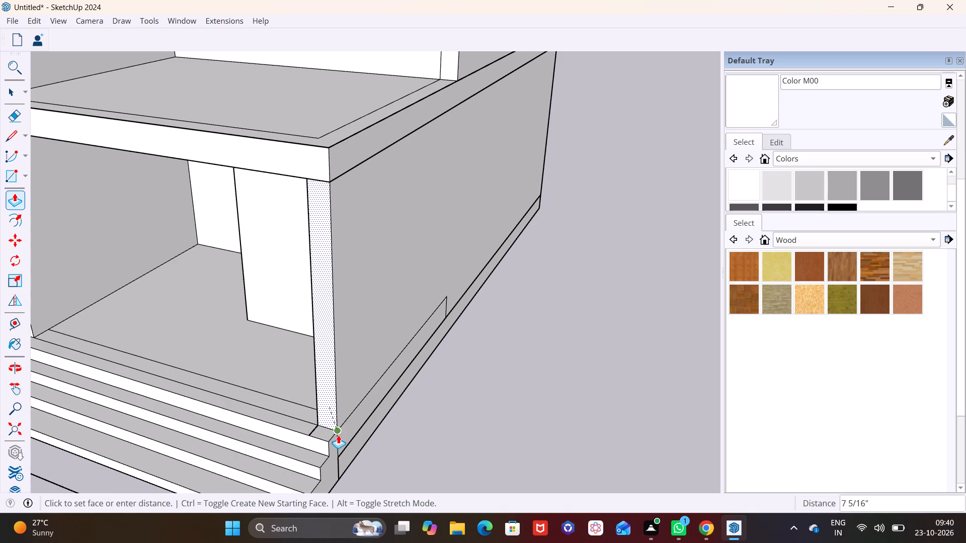
click(338, 435)
key(space)
click(490, 370)
Draw a square of about 11" on the porch floor in the corner between the projecting block and the outer side wall.
middle_drag(408, 337, 602, 266)
shift+middle_drag(454, 279, 489, 346)
scroll(450, 301, up, 1)
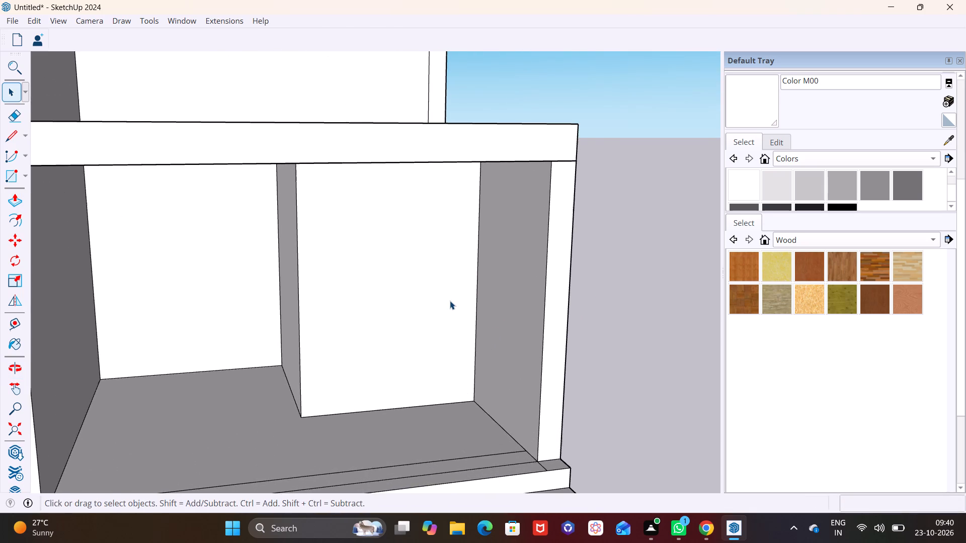
scroll(450, 300, up, 2)
shift+middle_drag(445, 300, 429, 312)
middle_drag(431, 312, 483, 278)
shift+scroll(487, 279, up, 1)
shift+middle_drag(487, 279, 455, 241)
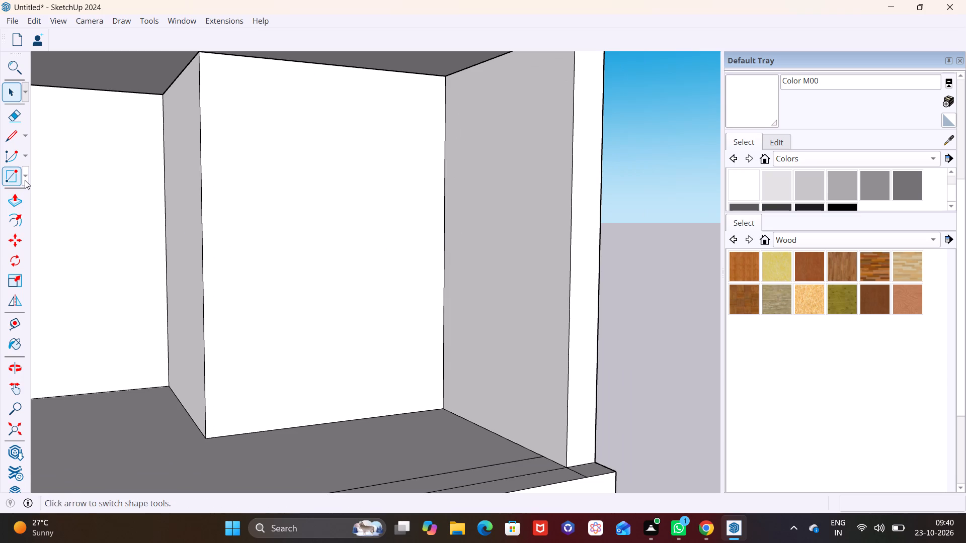
click(25, 175)
click(31, 192)
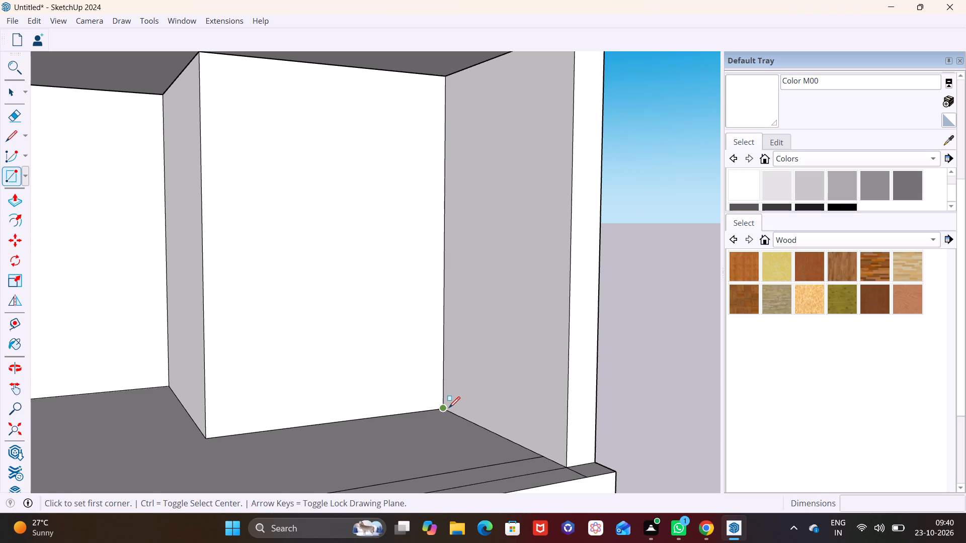
click(449, 408)
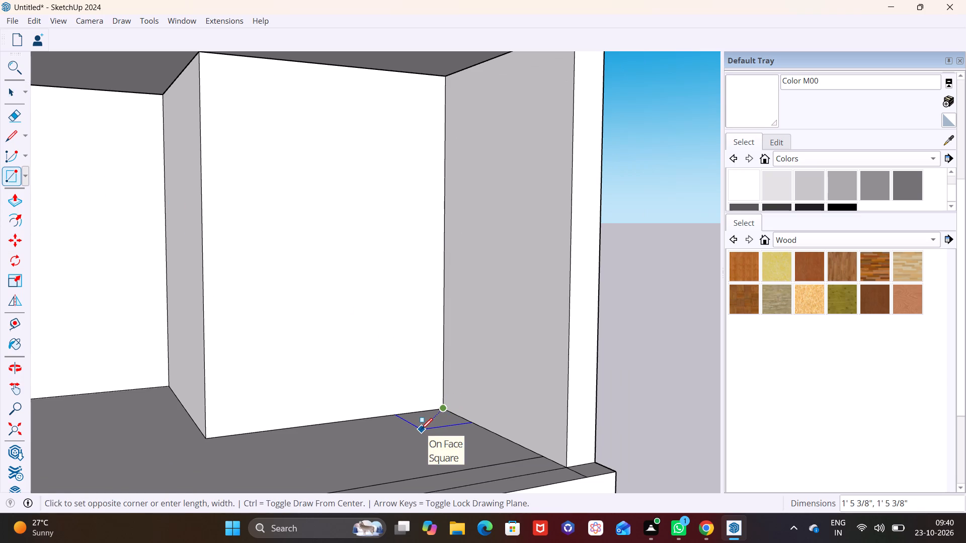
middle_drag(430, 425, 384, 493)
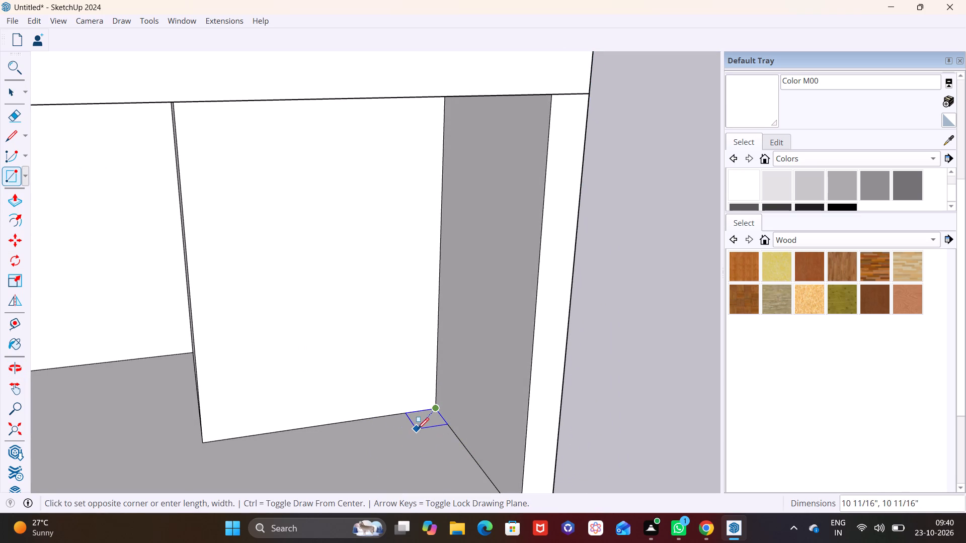
click(416, 432)
key(space)
Push/Pull the small corner square up to the underside of the slab to form a full-height column.
click(425, 424)
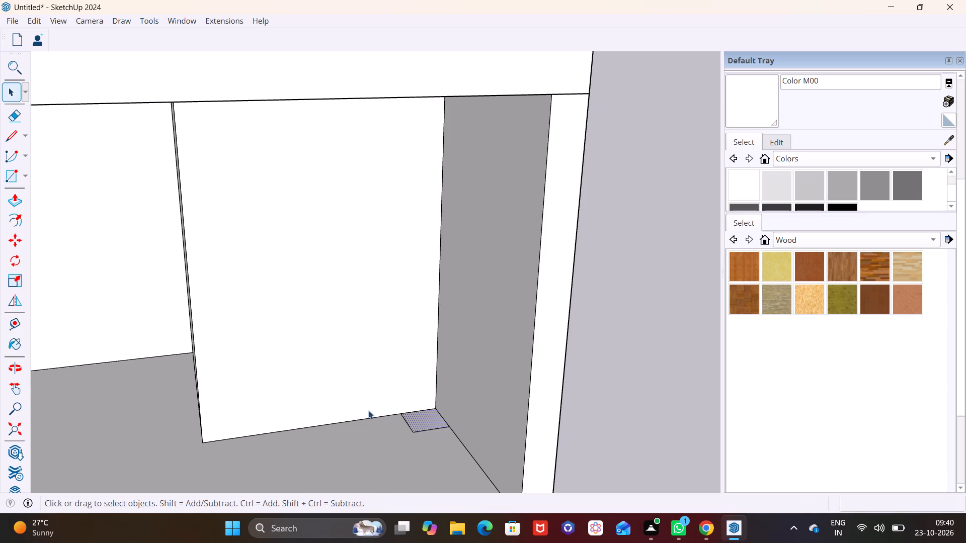
click(17, 202)
click(418, 418)
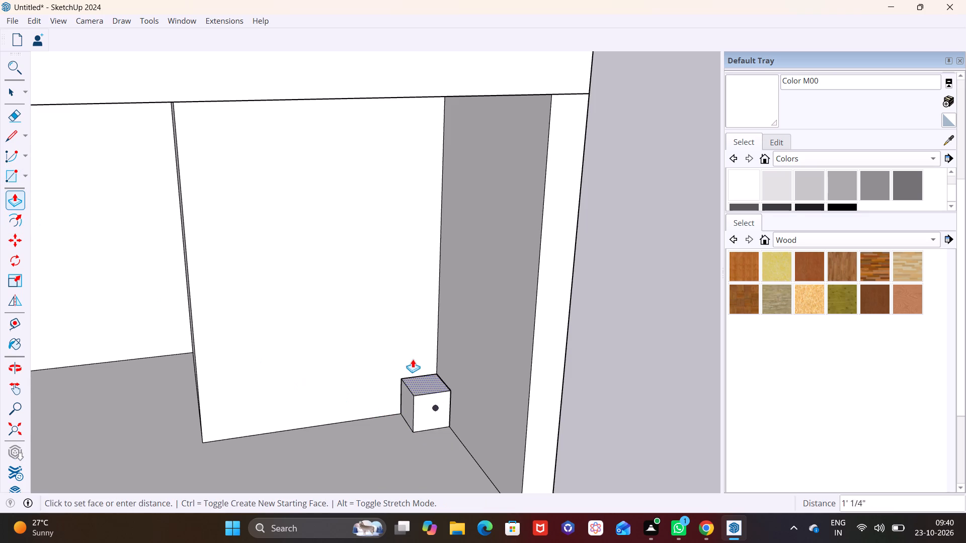
scroll(433, 297, down, 6)
middle_drag(444, 301, 498, 225)
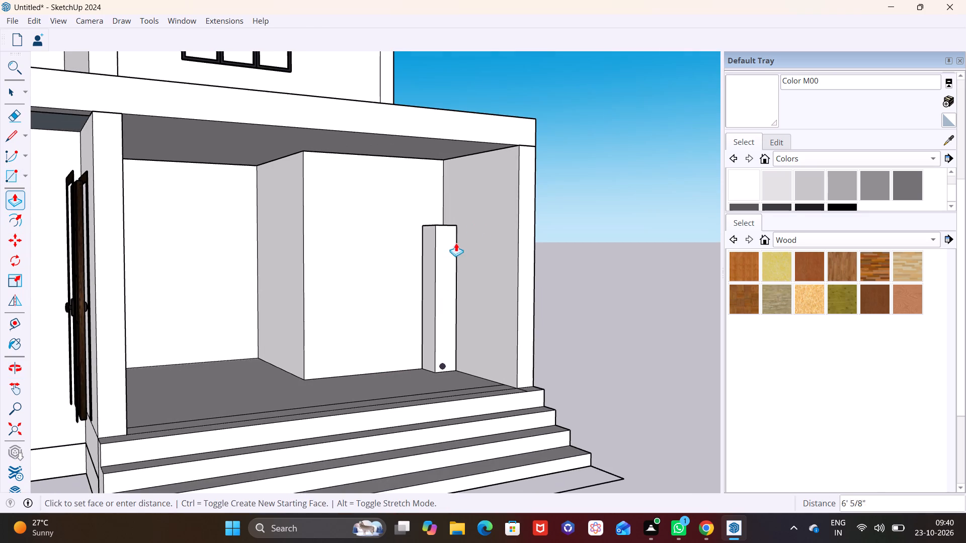
click(440, 143)
key(space)
click(614, 292)
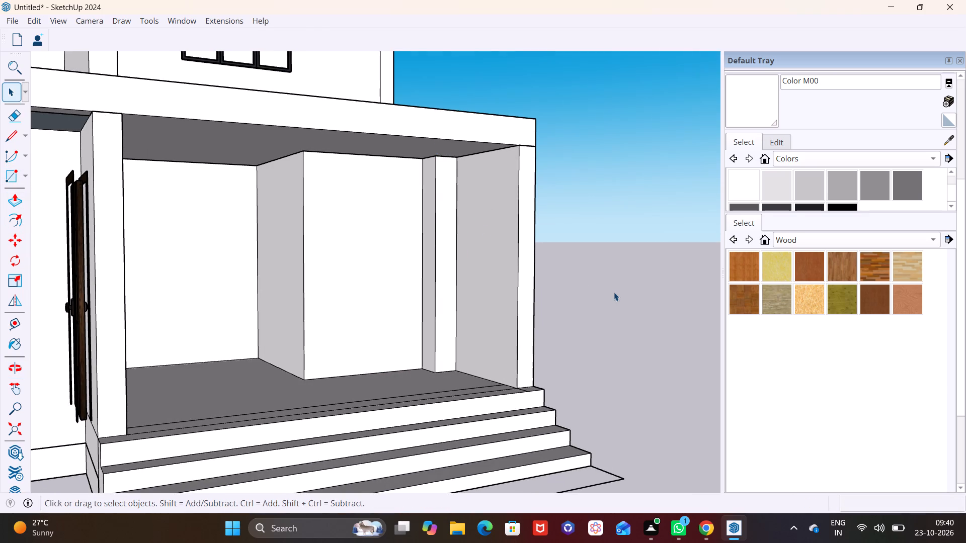
Draw a full-height vertical line on the outer wall's inner face, about midway between the corner column and the wall's front end.
shift+middle_drag(465, 292, 384, 363)
middle_drag(403, 377, 513, 380)
scroll(488, 380, up, 2)
shift+middle_drag(486, 365, 515, 331)
click(15, 139)
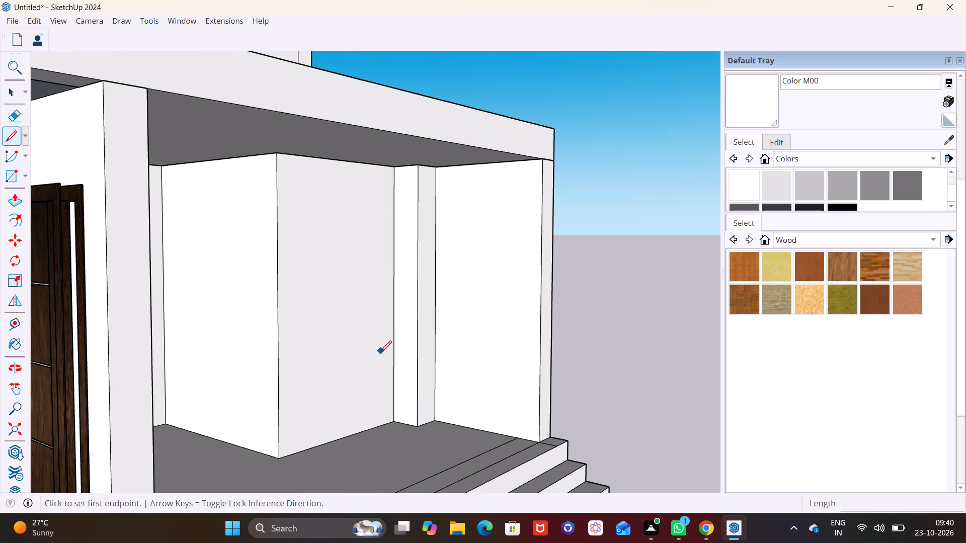
shift+middle_drag(360, 359, 290, 385)
middle_drag(315, 385, 377, 382)
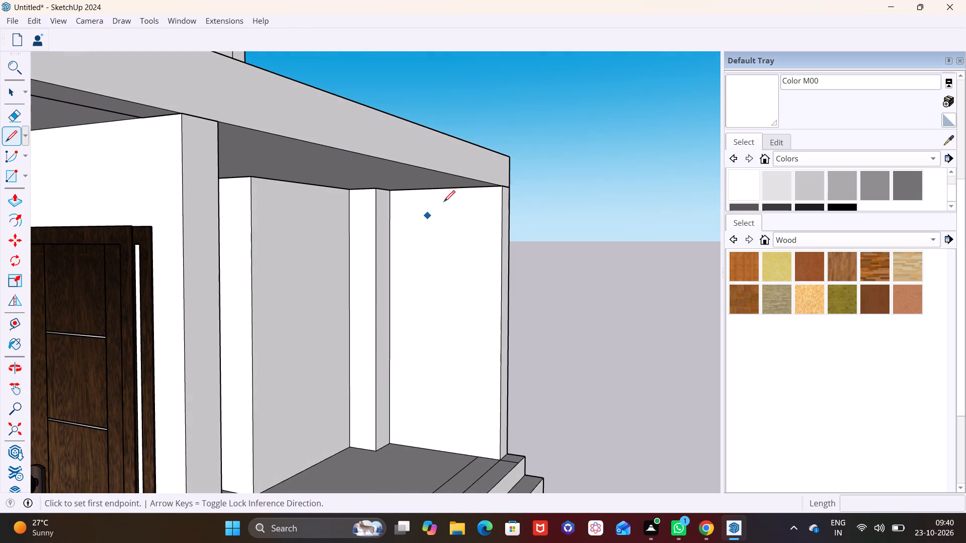
click(444, 189)
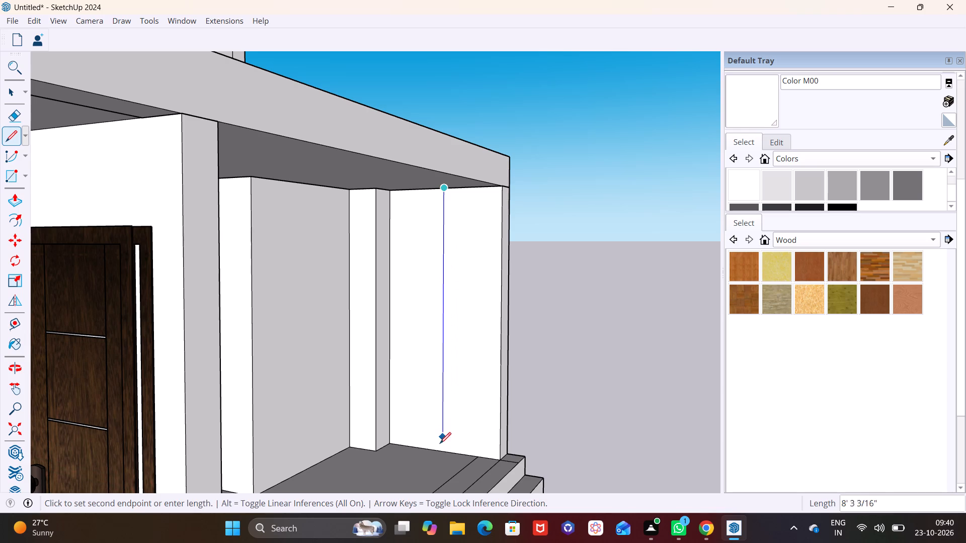
click(440, 448)
key(space)
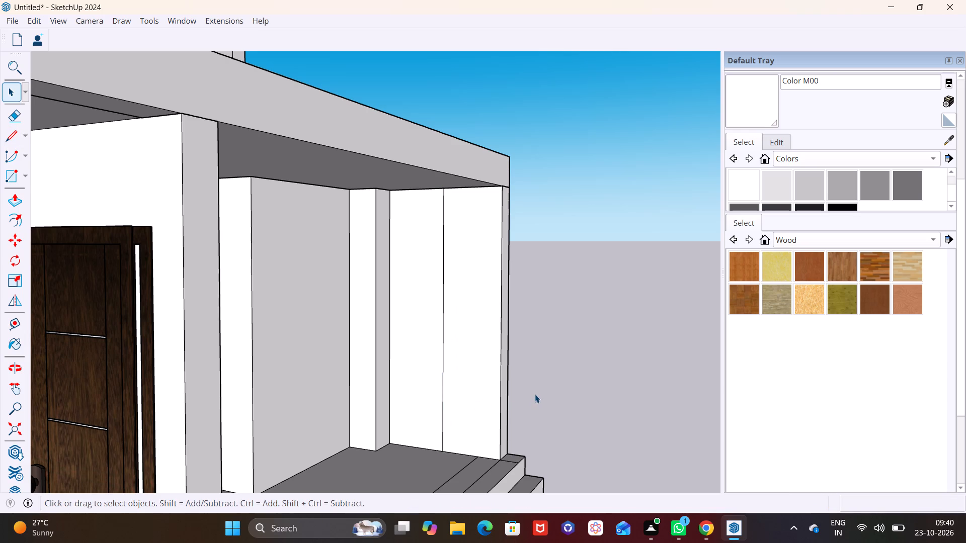
Draw a horizontal line across the wall strip beside the corner column, about a third of the way up from the floor.
click(434, 360)
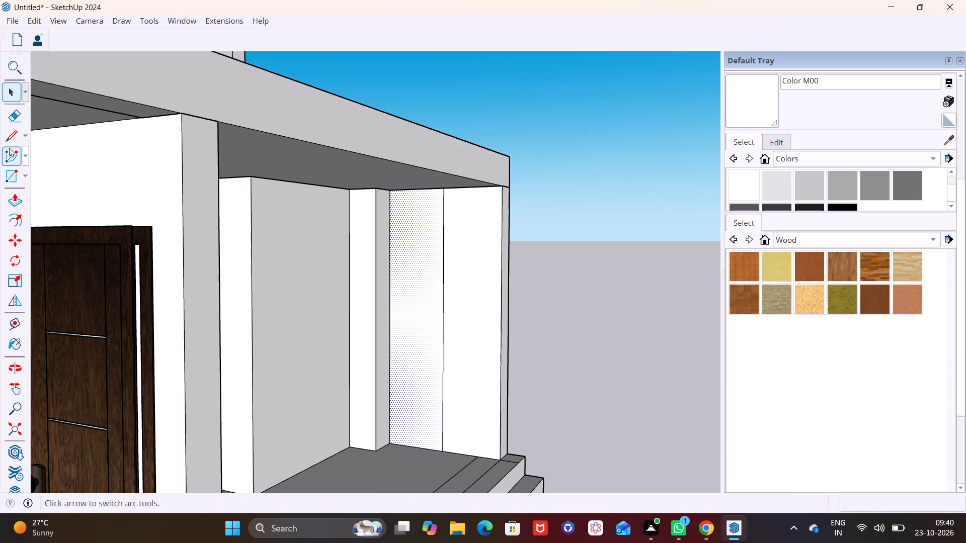
click(9, 144)
scroll(419, 366, up, 3)
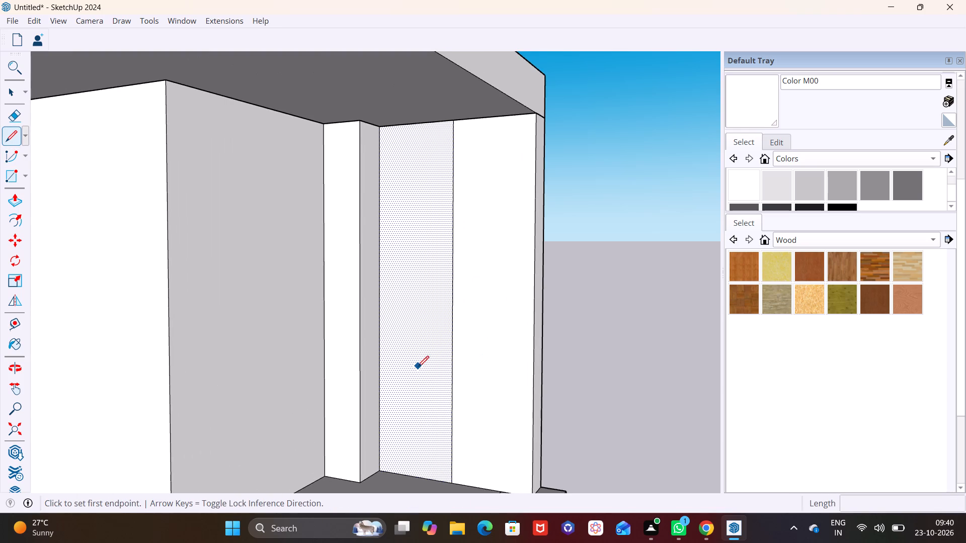
shift+middle_drag(378, 368, 353, 386)
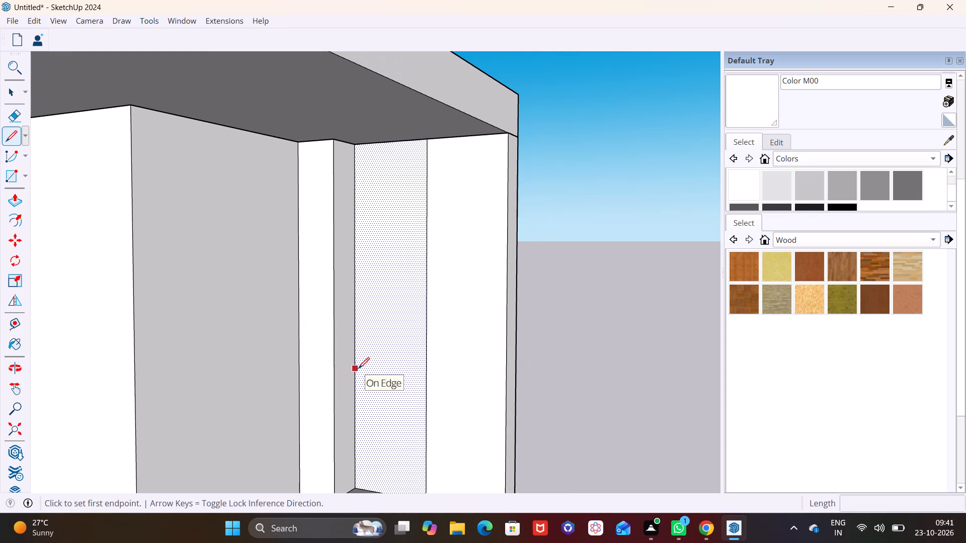
click(358, 369)
click(428, 369)
shift+middle_drag(408, 397, 414, 332)
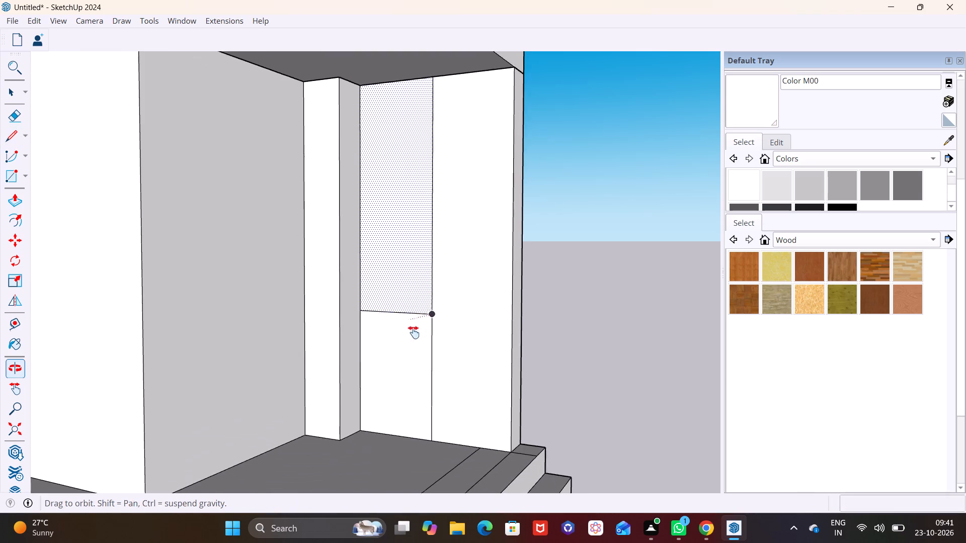
shift+middle_drag(414, 332, 414, 329)
key(space)
Push/Pull the lower wall panel beside the corner column about 2" out toward the porch.
click(406, 342)
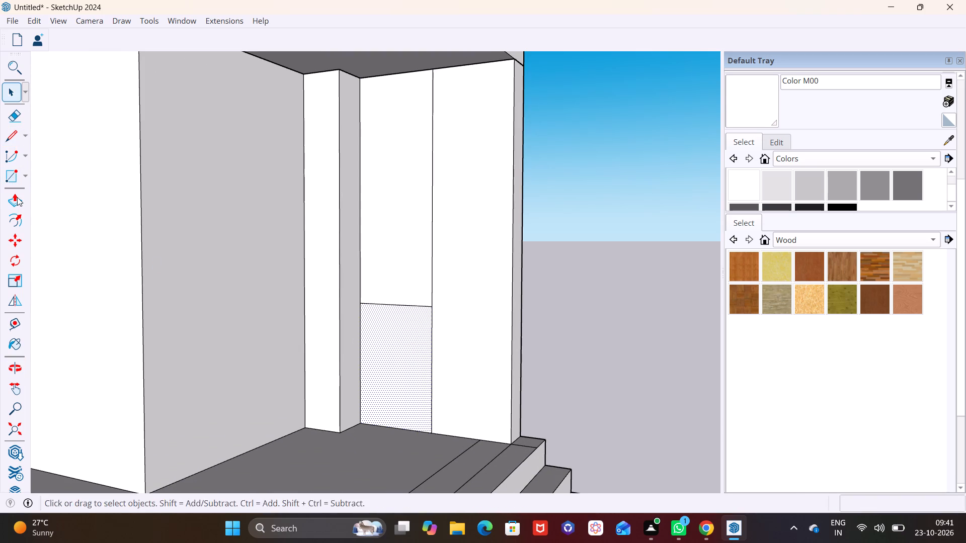
click(16, 198)
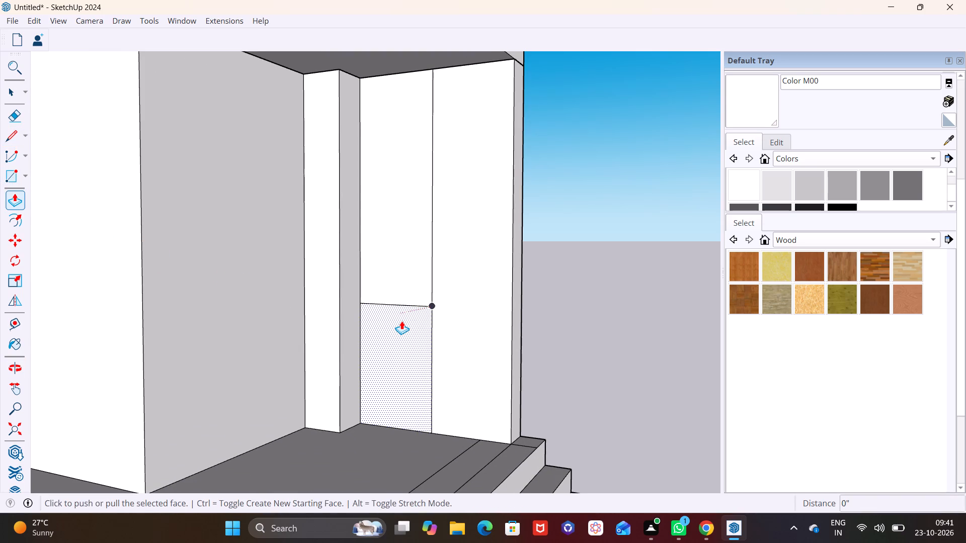
click(401, 321)
click(398, 321)
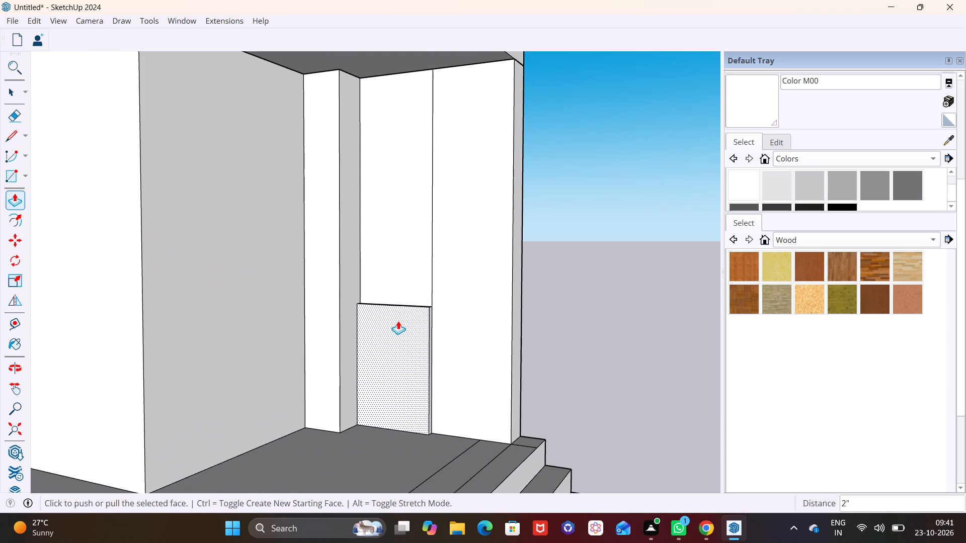
key(space)
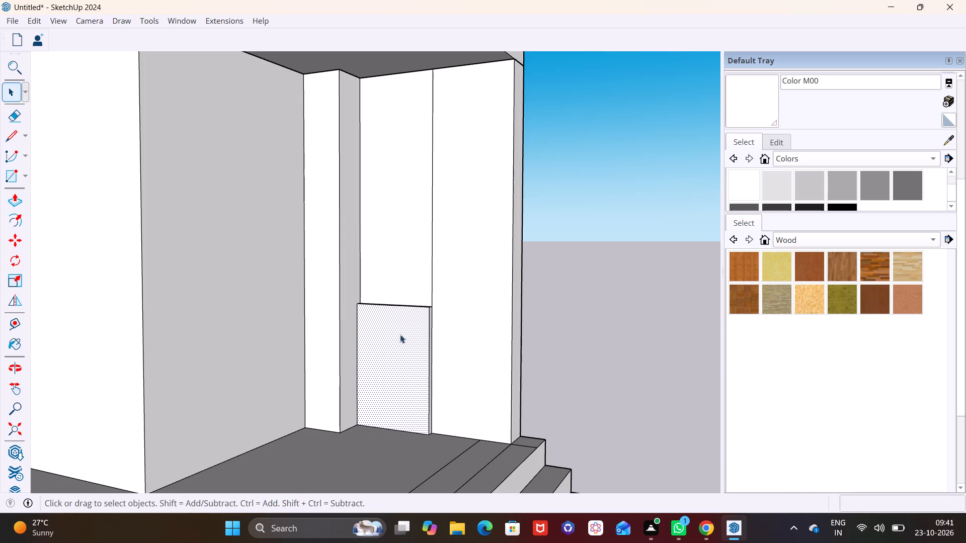
Open 3D Warehouse and search its models for "window".
middle_drag(404, 336, 320, 346)
scroll(320, 346, down, 7)
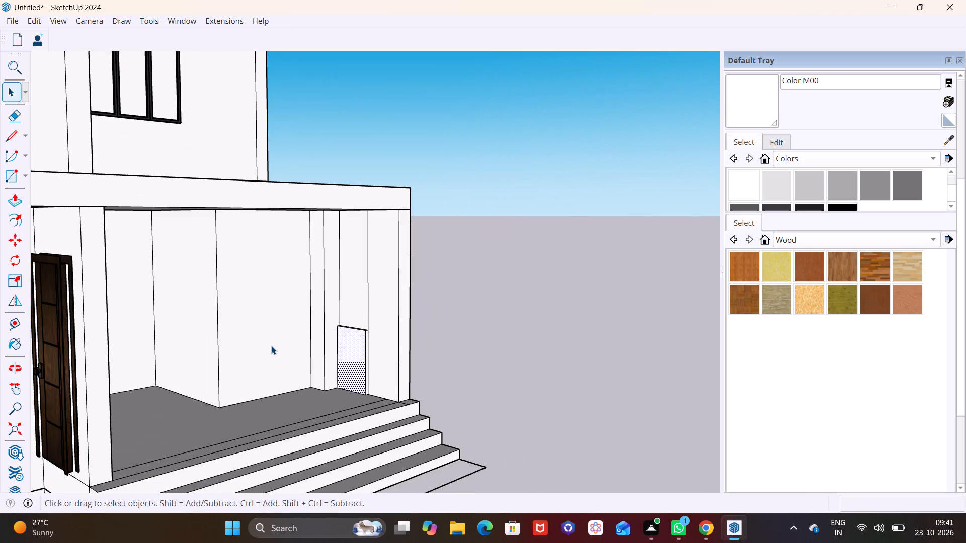
scroll(271, 346, down, 8)
shift+middle_drag(274, 346, 419, 349)
middle_drag(409, 349, 302, 358)
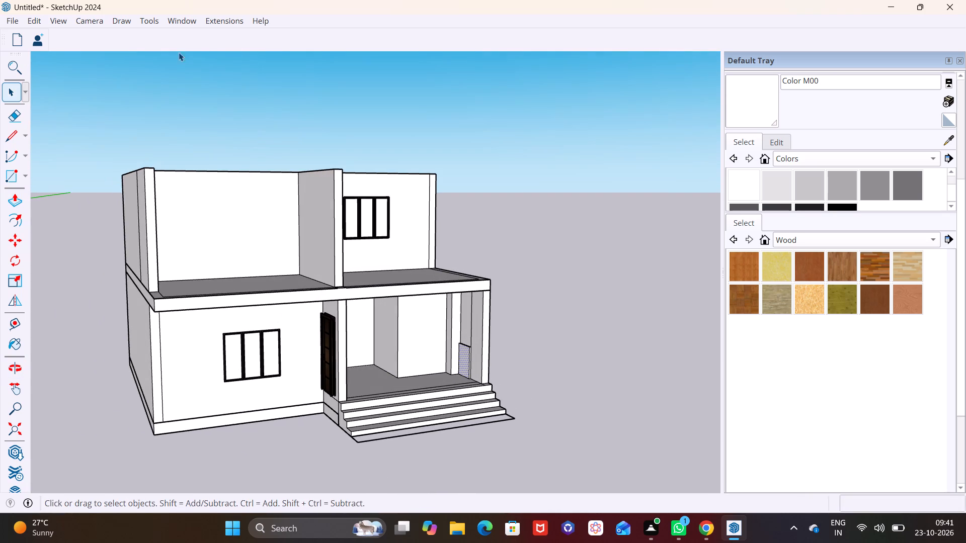
click(178, 20)
click(199, 118)
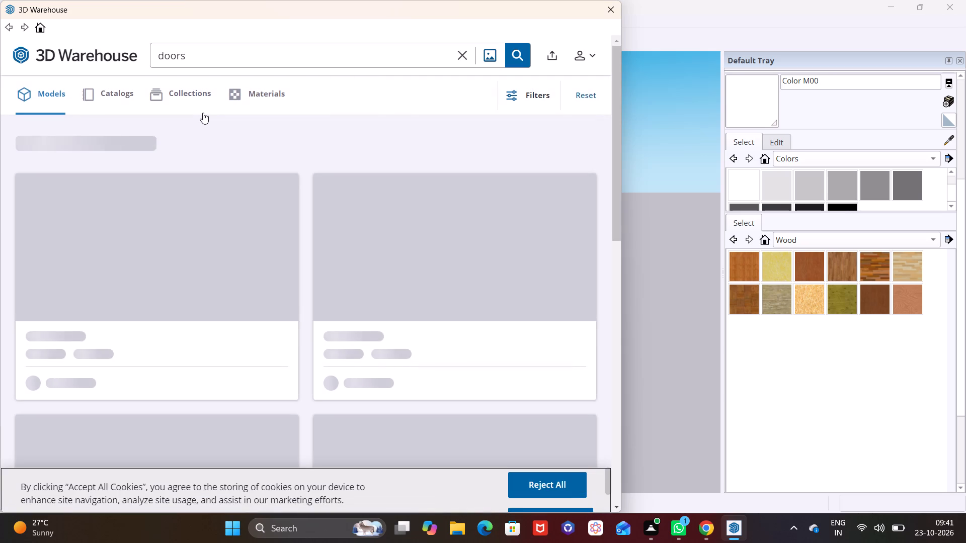
click(460, 55)
click(307, 54)
key(w)
key(i)
key(n)
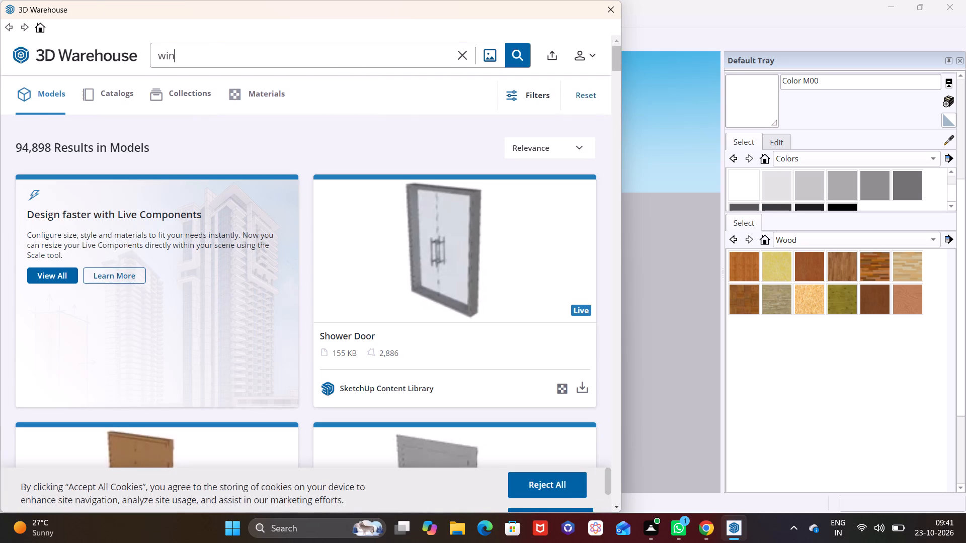
key(d)
key(o)
key(w)
click(517, 54)
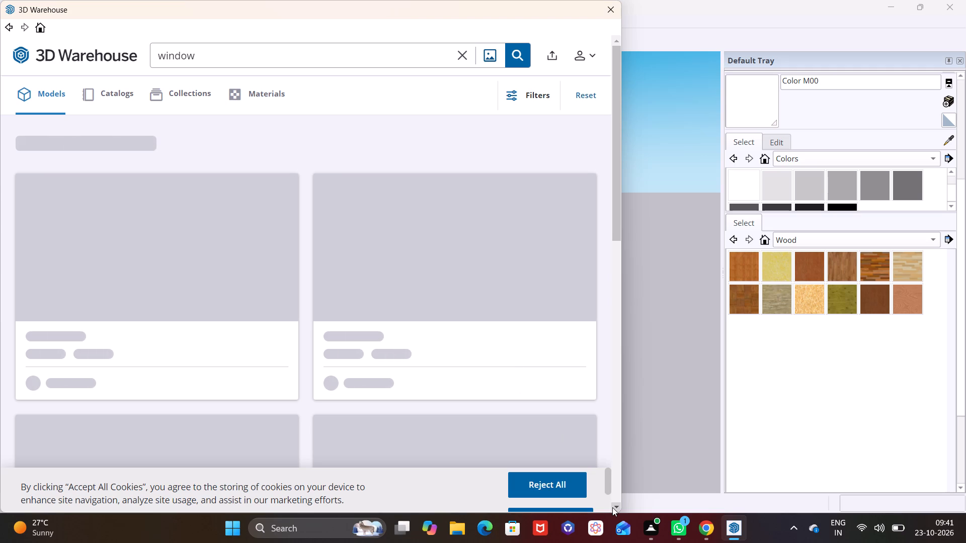
Browse the window search results for a simple single-pane window model with a thin dark frame.
click(612, 507)
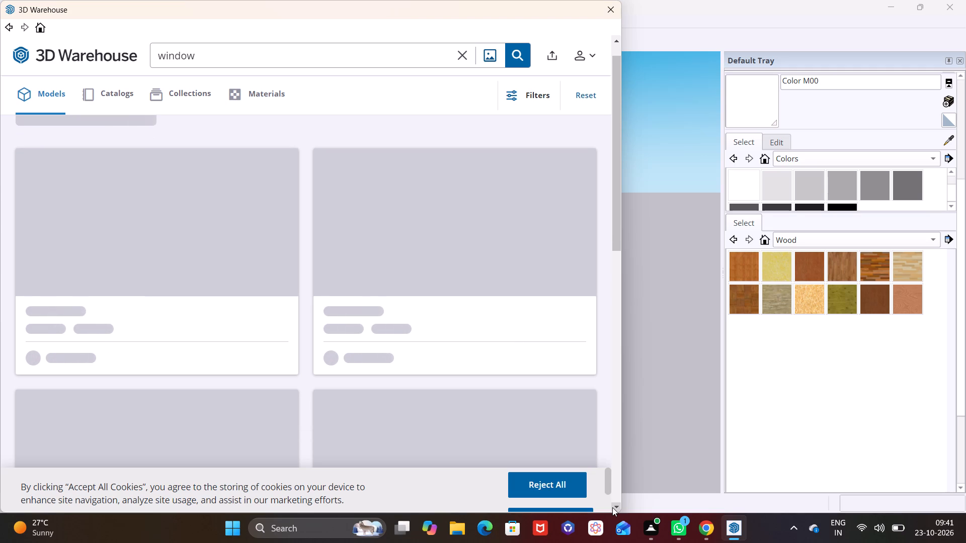
click(612, 507)
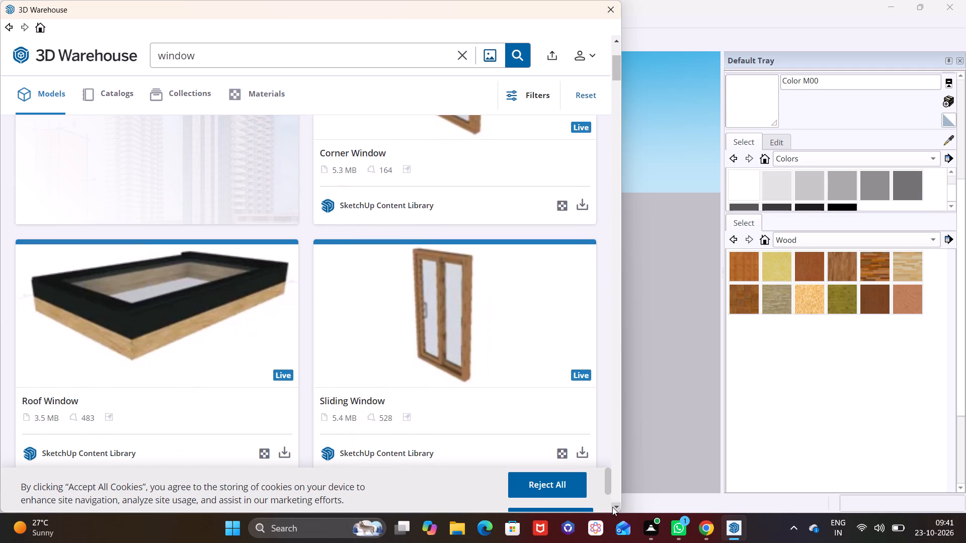
click(612, 507)
click(612, 507)
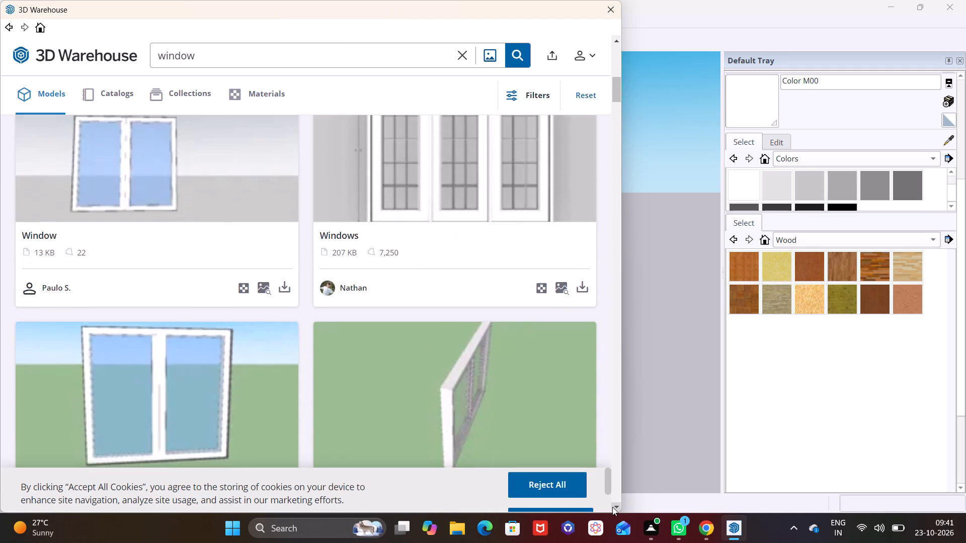
click(612, 507)
click(612, 507)
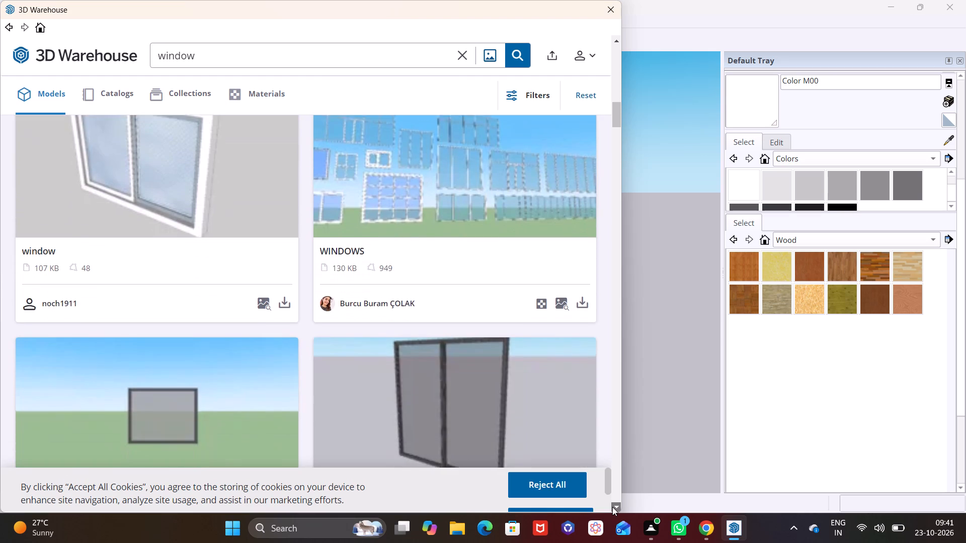
click(612, 507)
click(612, 507)
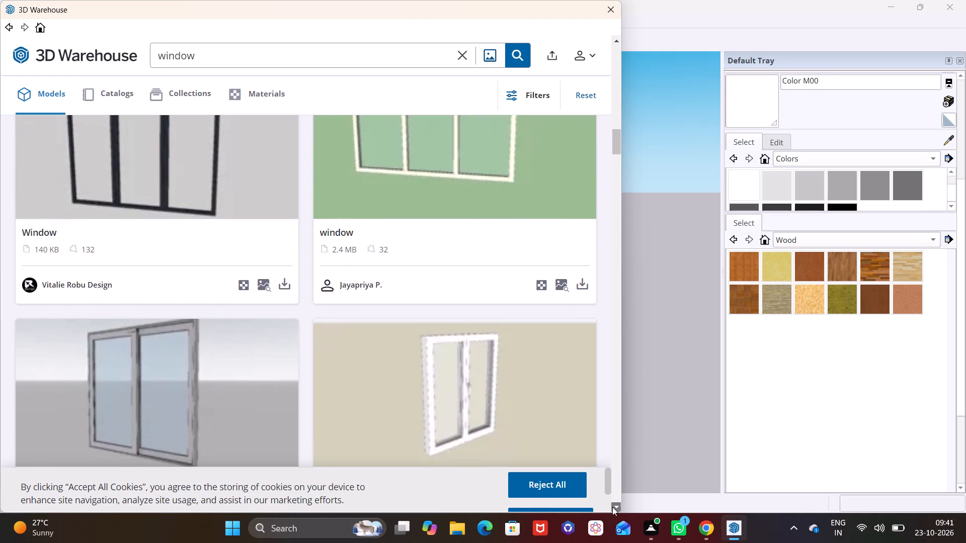
click(612, 507)
click(613, 507)
click(613, 507)
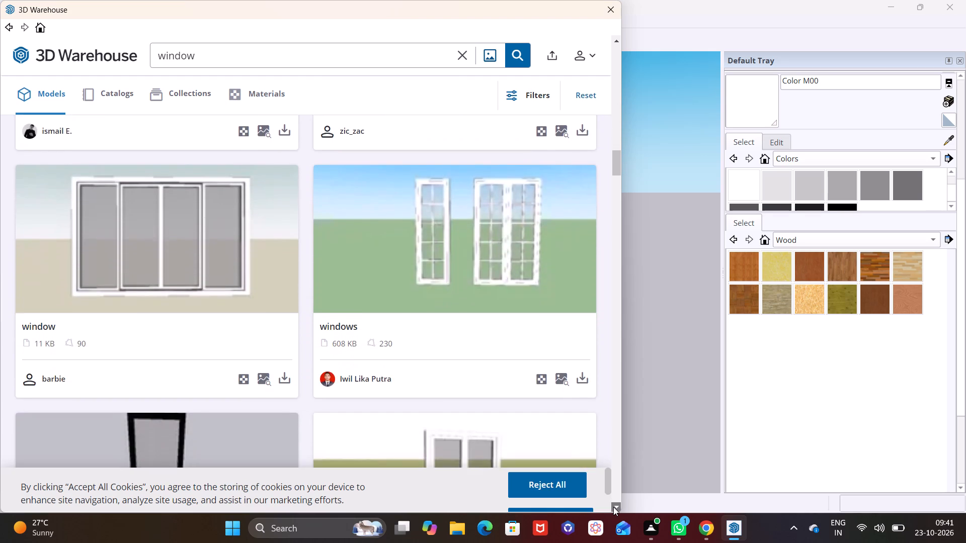
click(613, 507)
click(613, 507)
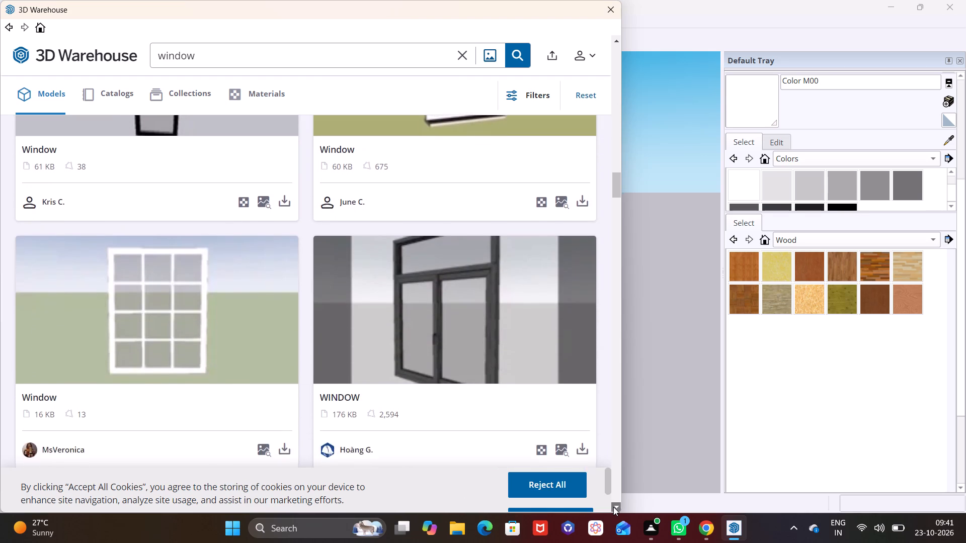
click(613, 507)
click(613, 507)
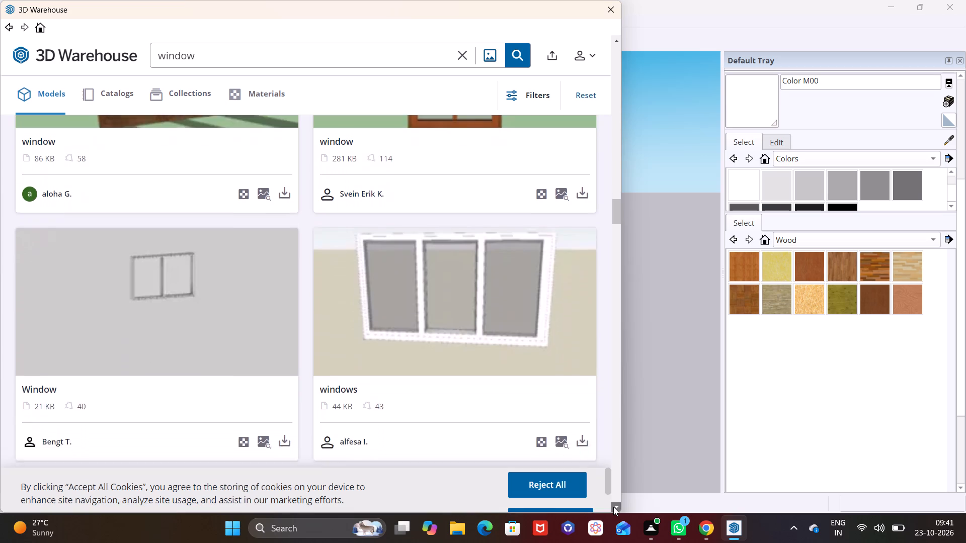
click(613, 507)
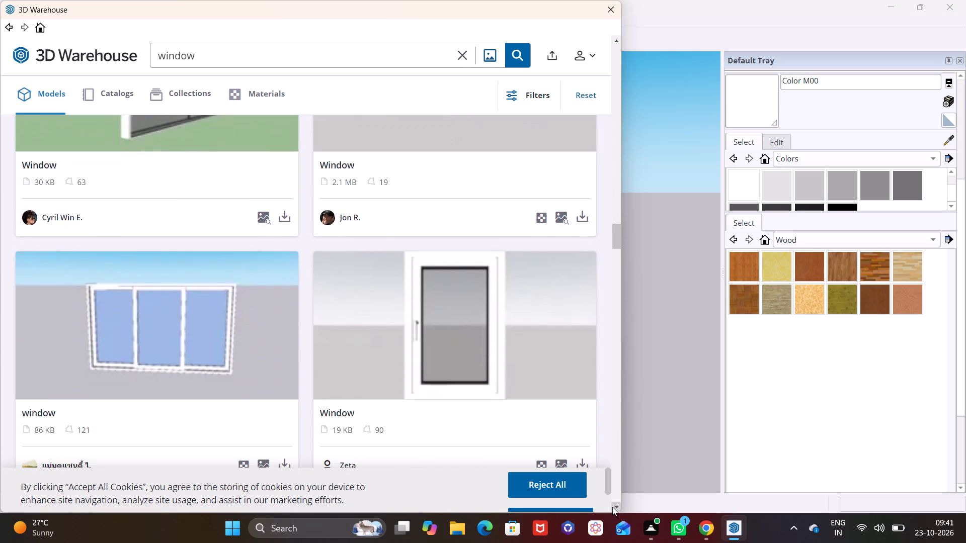
click(612, 507)
click(612, 507)
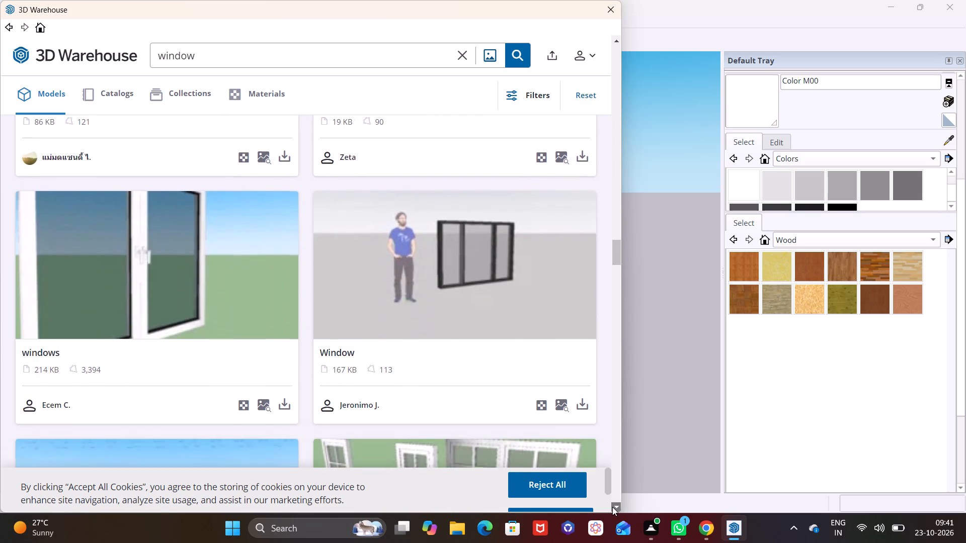
click(613, 507)
click(613, 507)
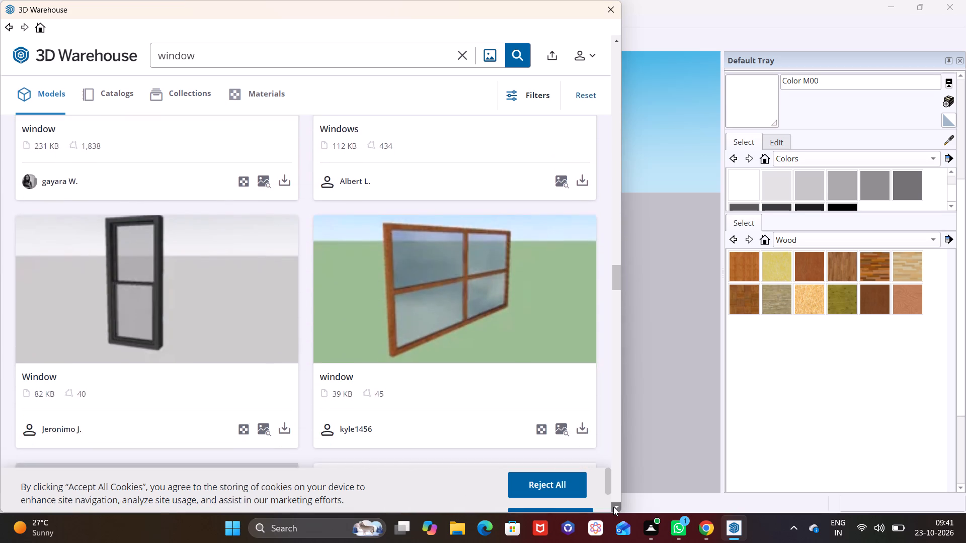
click(613, 507)
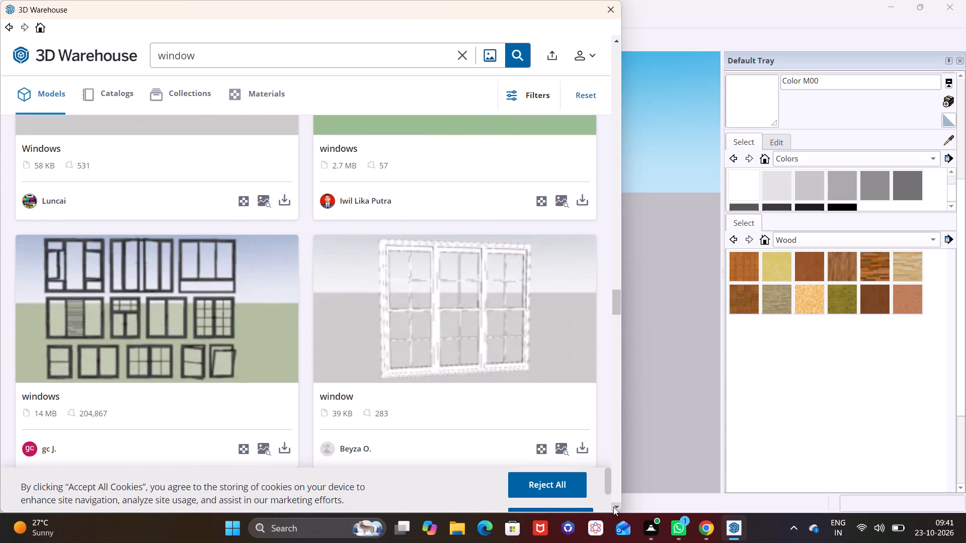
click(613, 507)
click(613, 507)
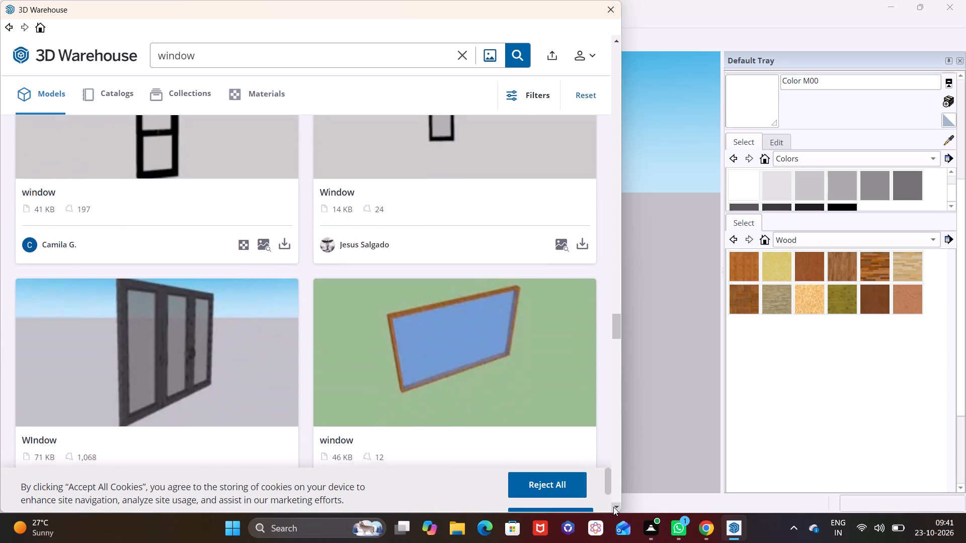
click(613, 507)
click(613, 507)
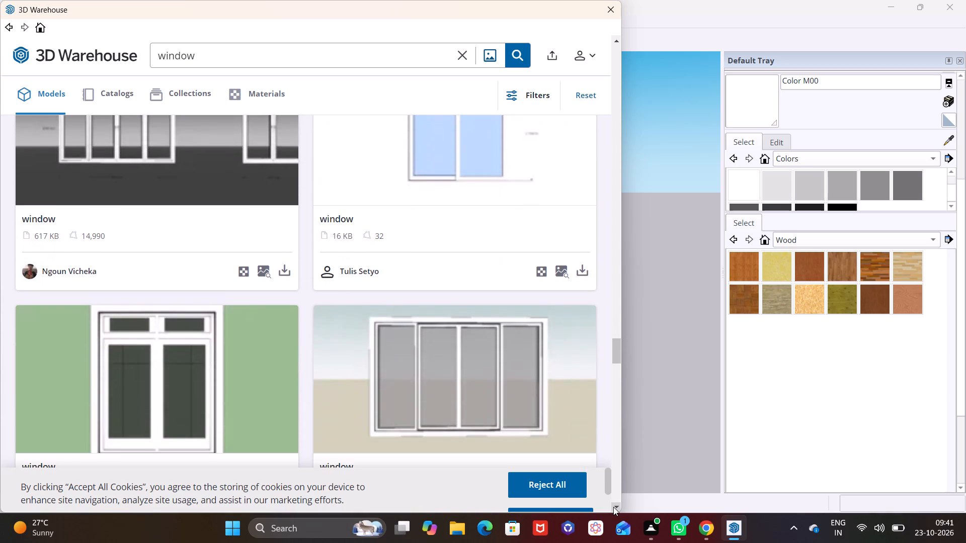
click(613, 507)
click(613, 507)
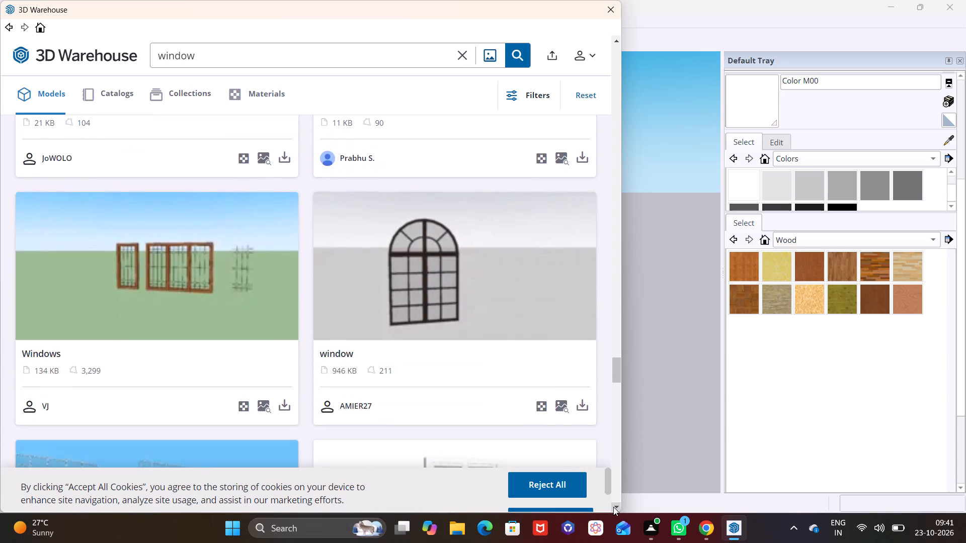
click(613, 507)
click(613, 507)
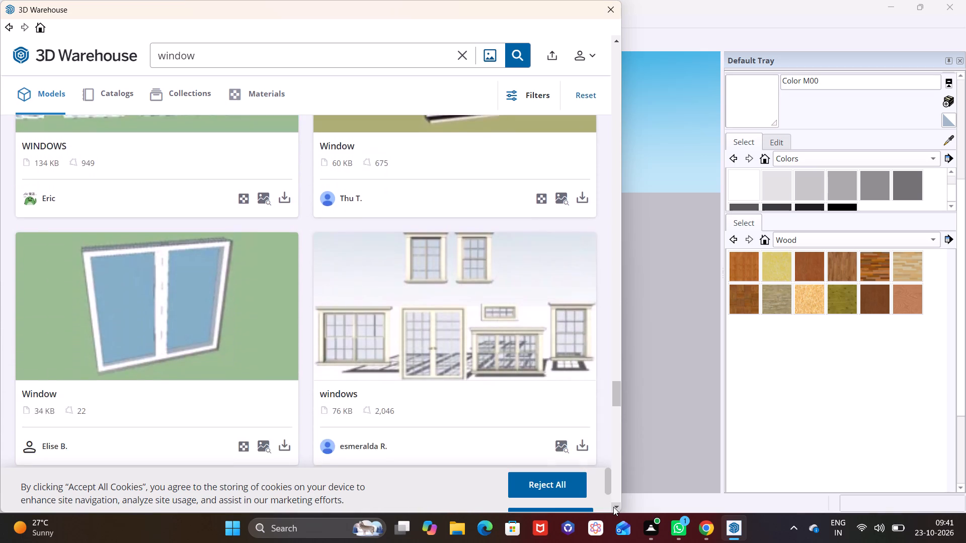
click(613, 507)
click(613, 507)
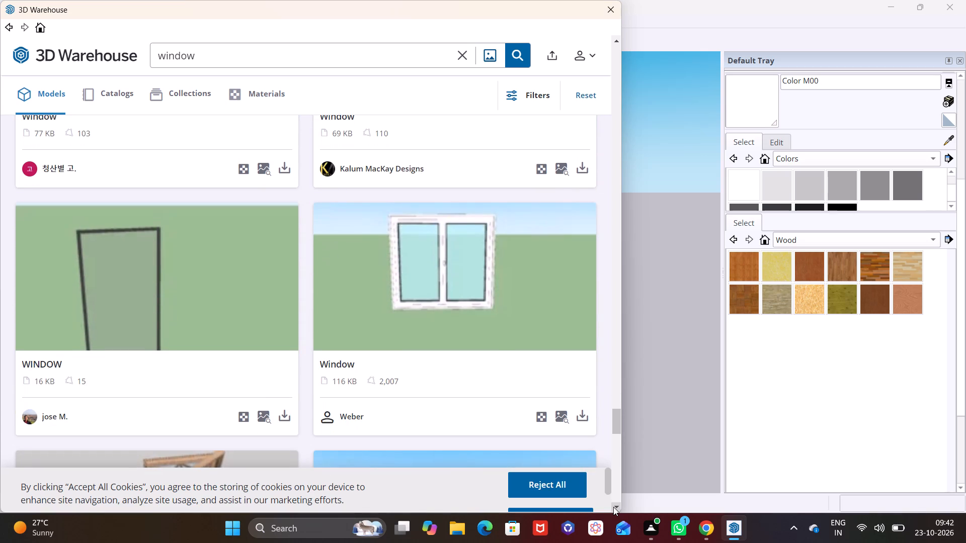
click(613, 507)
Load the 16 KB single-pane WINDOW model directly into the project and place it on the ground beside the entrance steps.
click(283, 391)
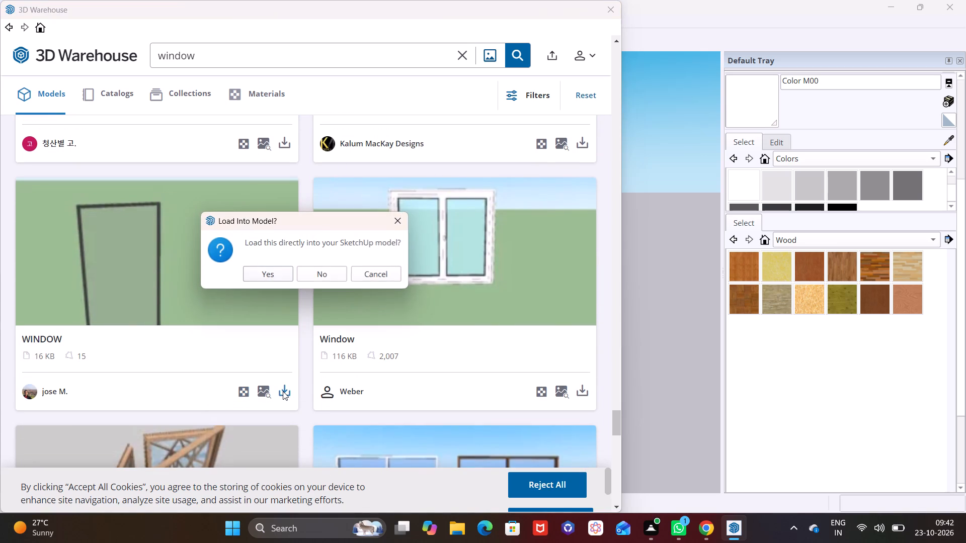
click(263, 274)
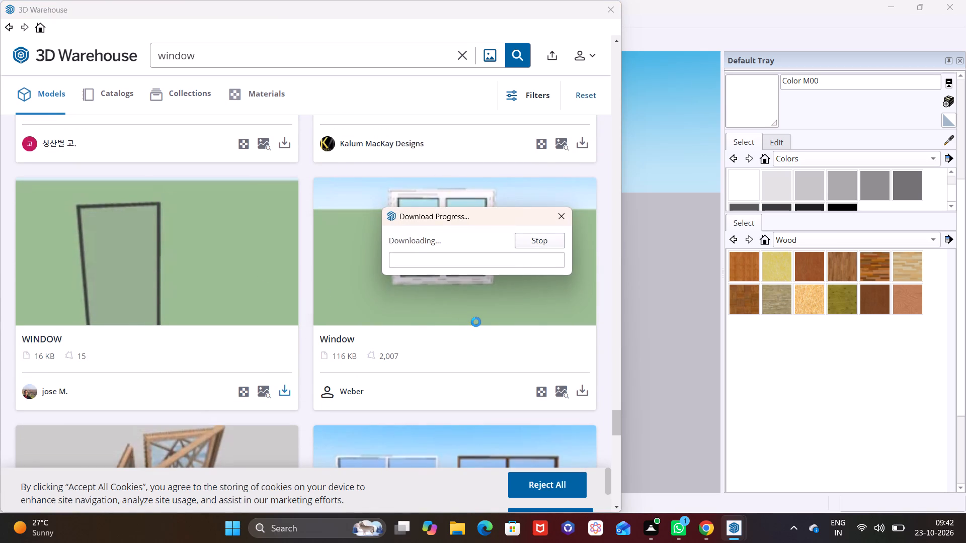
middle_drag(479, 321, 435, 351)
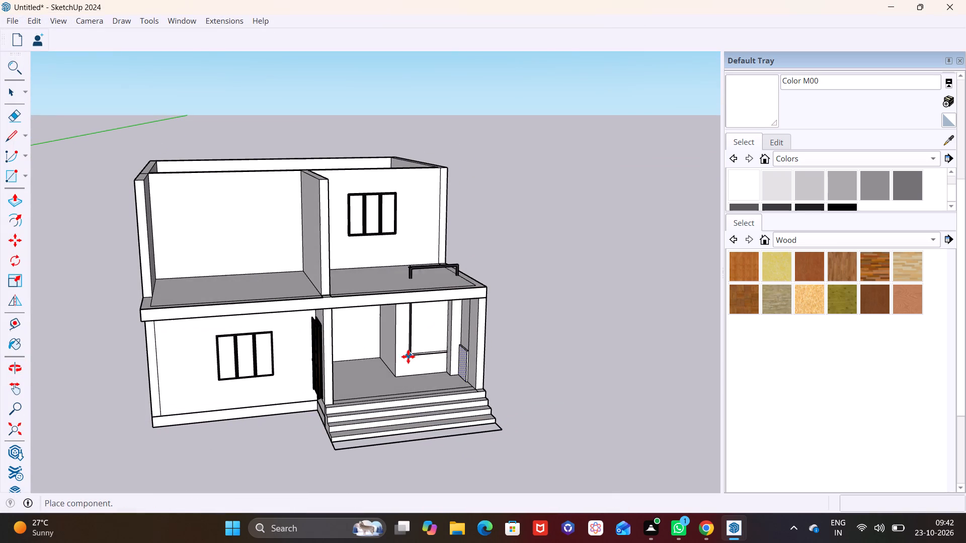
click(519, 414)
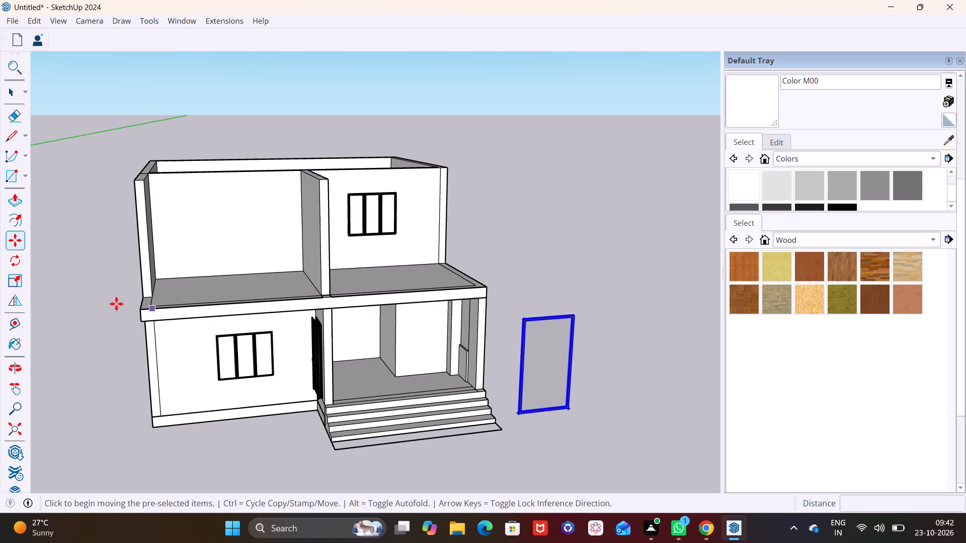
Scale the placed window down uniformly from its upper corner to about 0.55.
click(14, 283)
click(579, 314)
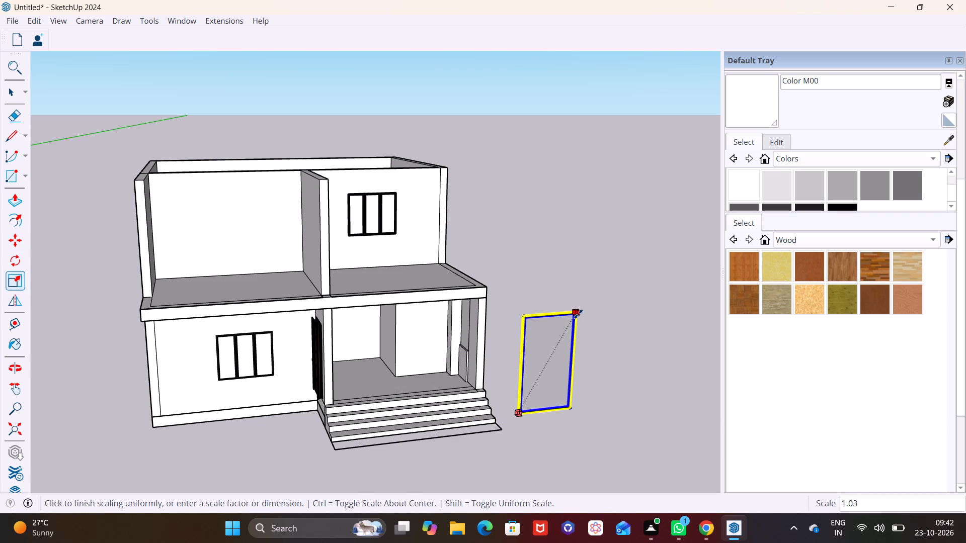
click(554, 363)
Move the scaled window by its lower corner from the ground onto the porch's inner wall beside the rear pillar.
click(18, 241)
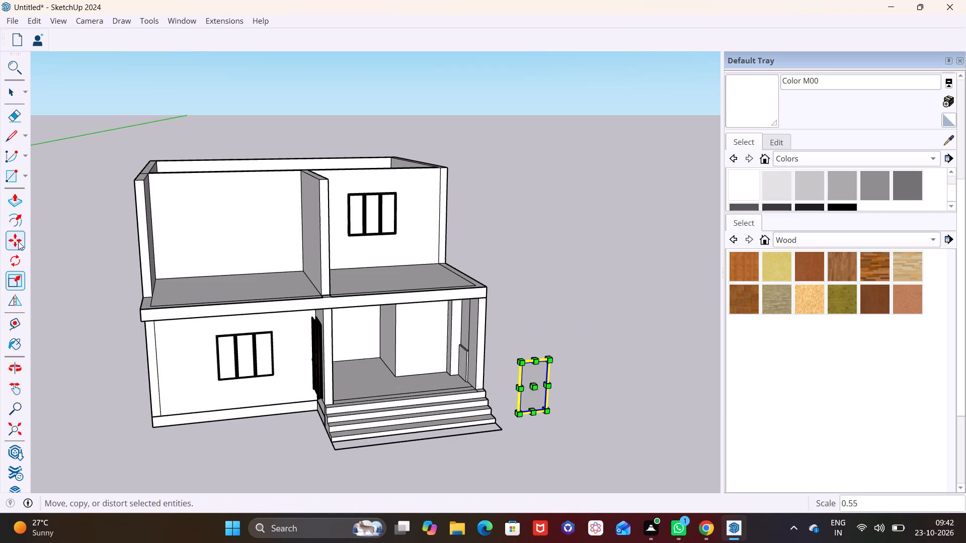
click(517, 413)
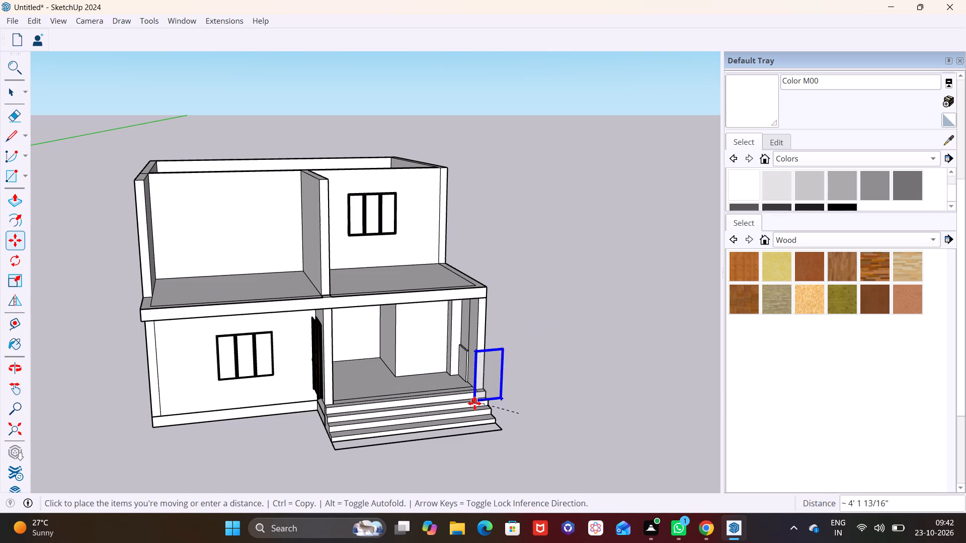
scroll(474, 403, up, 9)
click(376, 332)
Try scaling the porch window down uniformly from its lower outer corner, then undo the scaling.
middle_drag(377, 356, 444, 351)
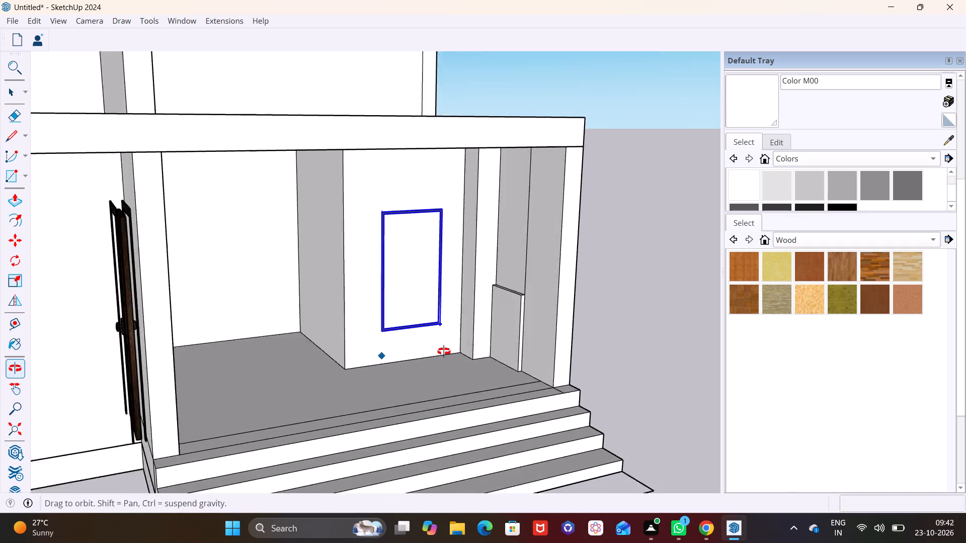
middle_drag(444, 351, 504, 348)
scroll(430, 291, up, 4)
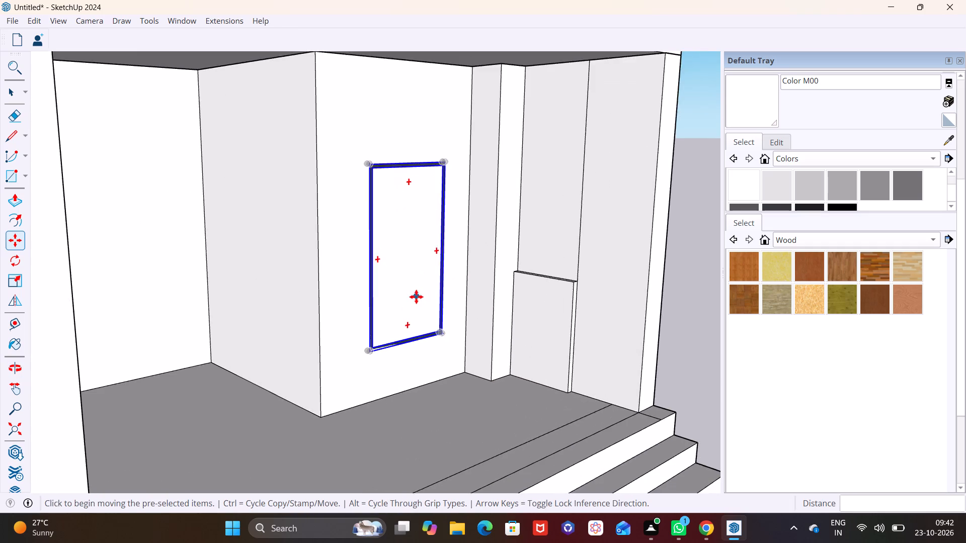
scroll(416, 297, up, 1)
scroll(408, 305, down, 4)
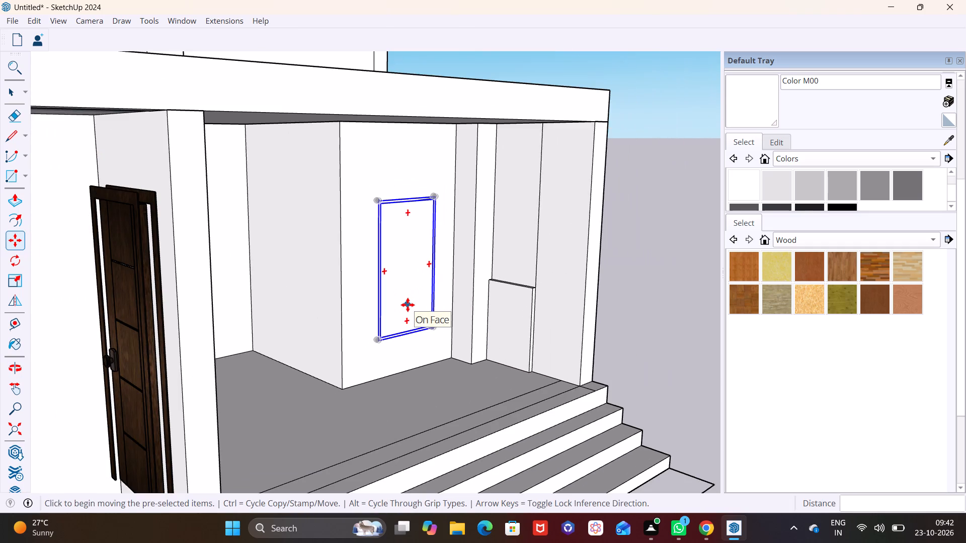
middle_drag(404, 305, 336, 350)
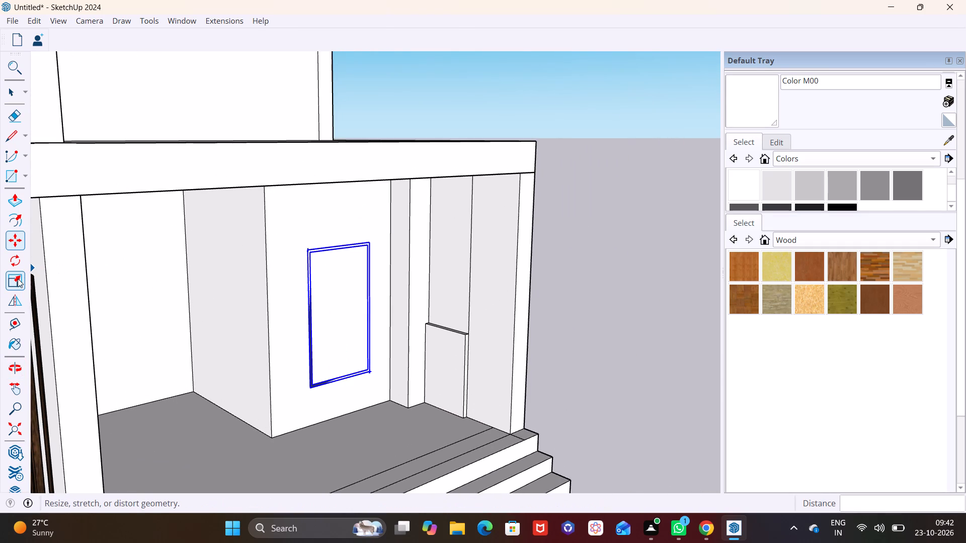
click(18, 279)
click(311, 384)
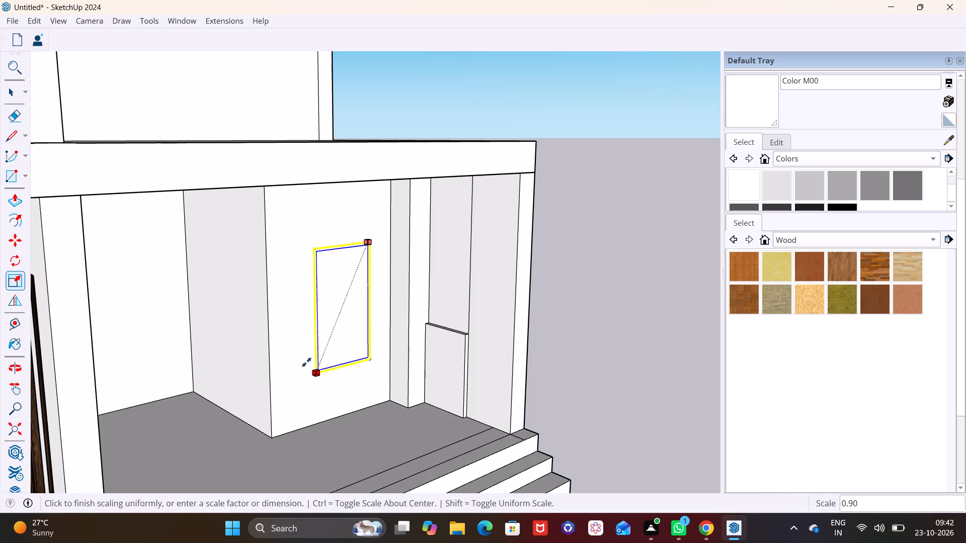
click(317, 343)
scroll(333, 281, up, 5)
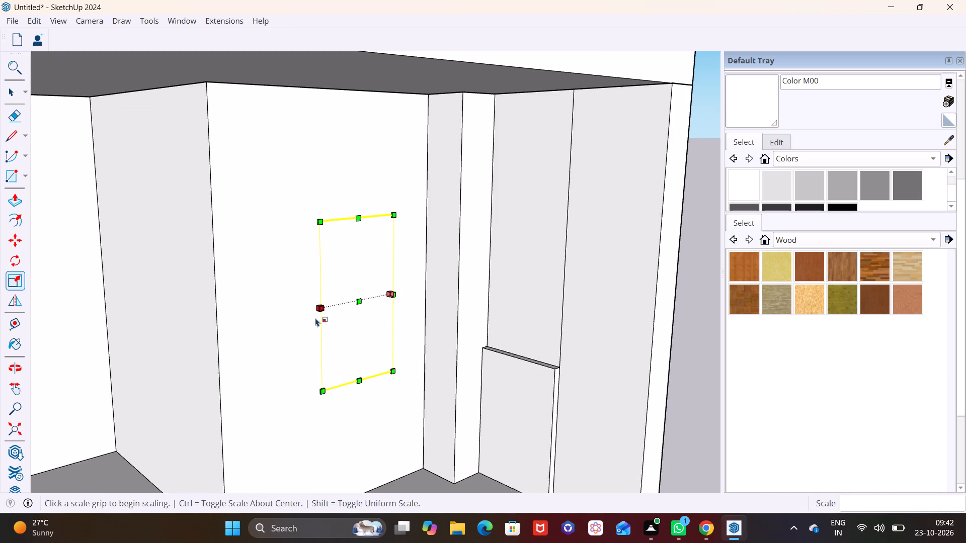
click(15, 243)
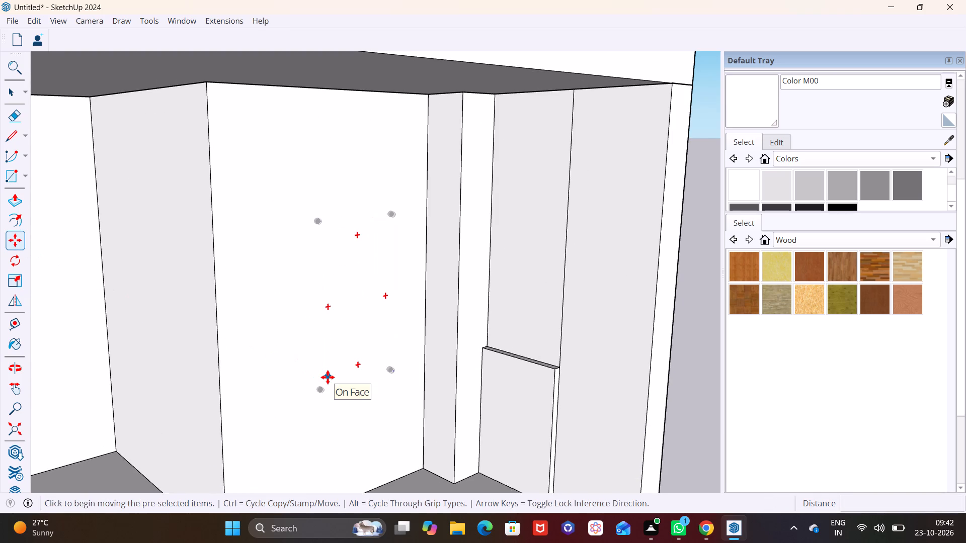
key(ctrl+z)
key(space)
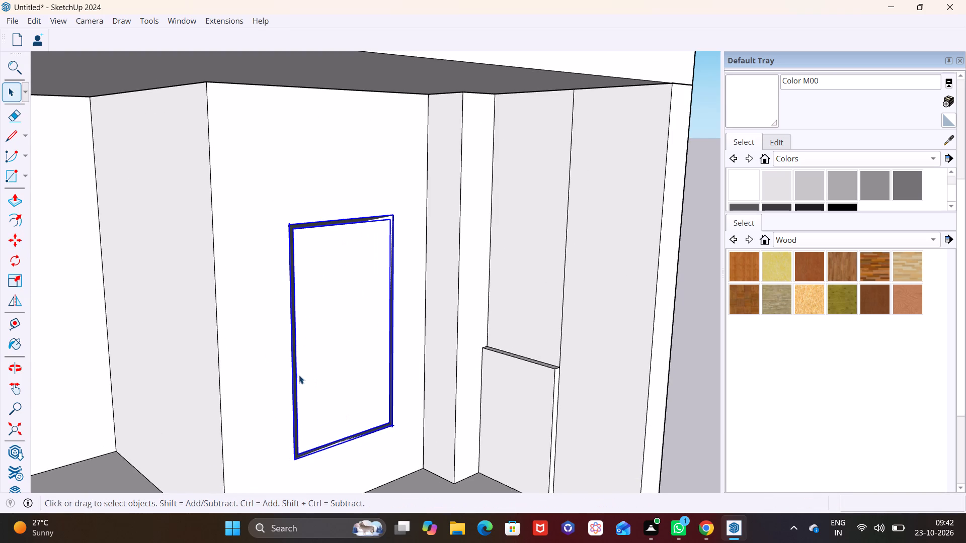
Scale the porch window down uniformly from its lower corner, keeping the opposite upper corner fixed.
shift+scroll(317, 378, up, 1)
shift+middle_drag(317, 378, 297, 315)
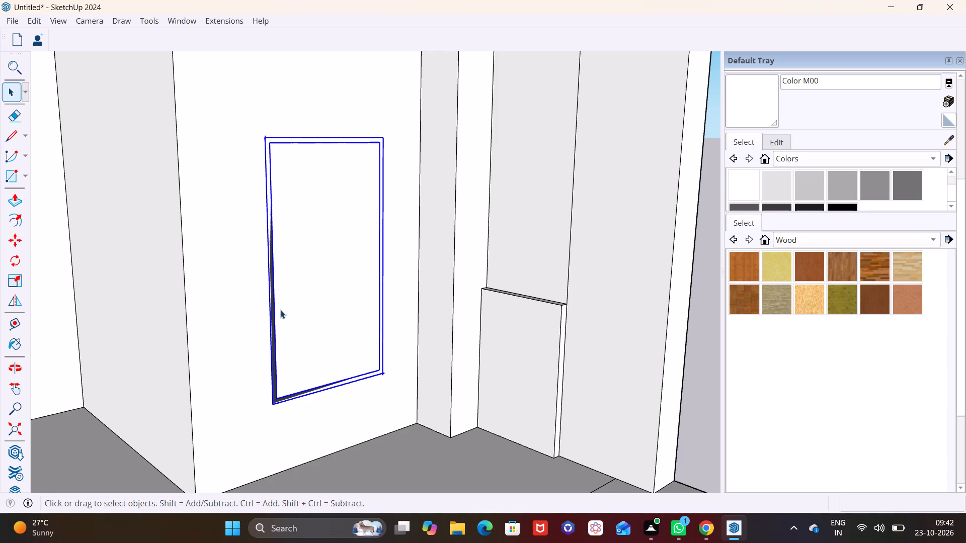
click(12, 281)
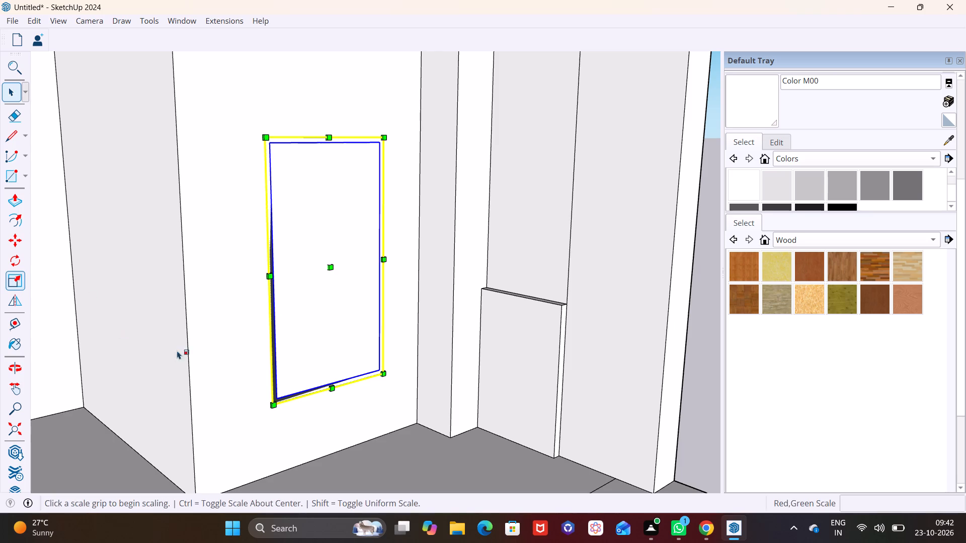
click(274, 401)
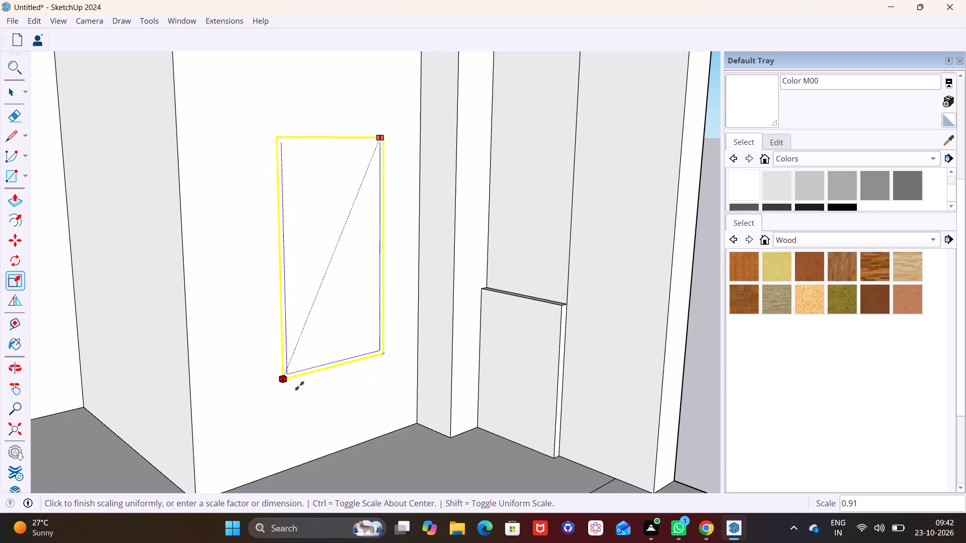
click(330, 343)
scroll(323, 297, up, 5)
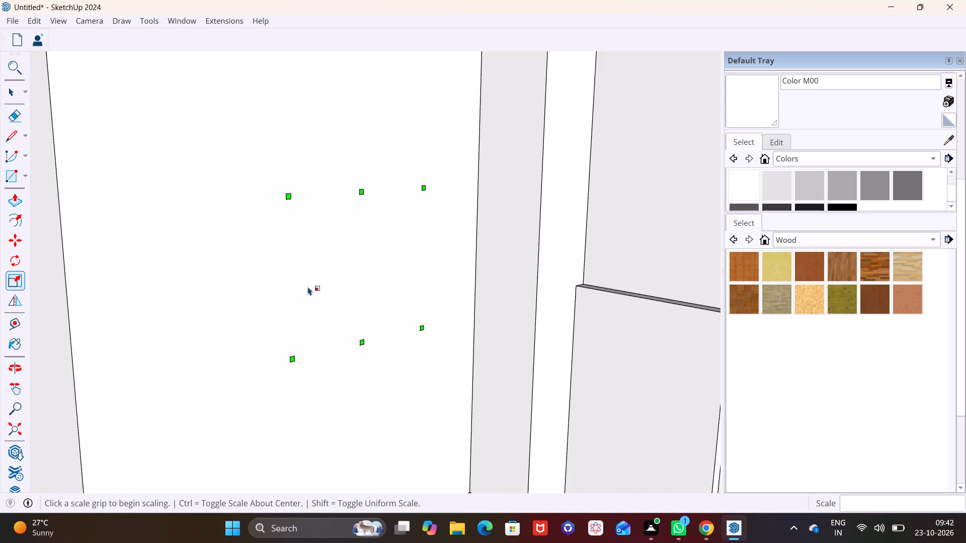
Move the porch window out in front of the wall face and raise it about 6 1/2", then clear the selection.
click(13, 244)
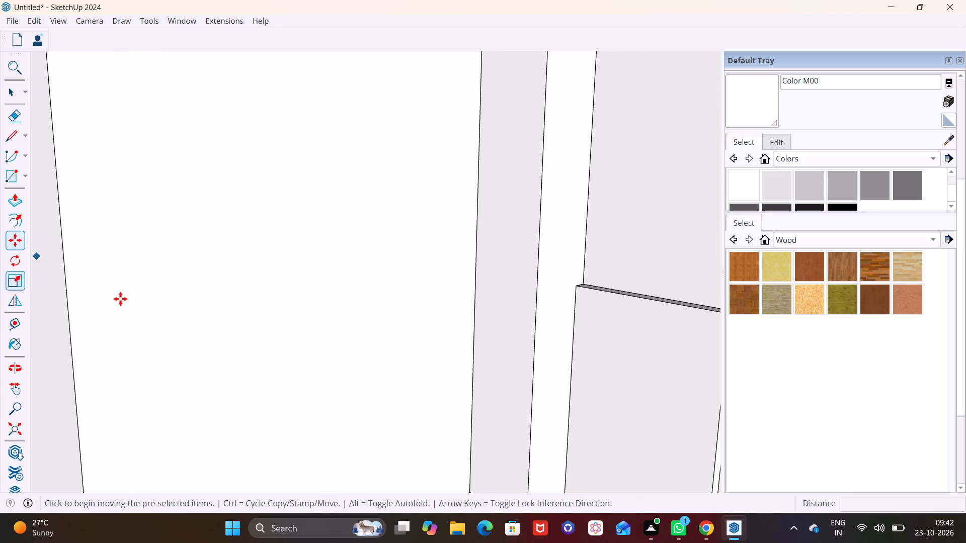
click(296, 360)
click(313, 370)
scroll(331, 352, down, 3)
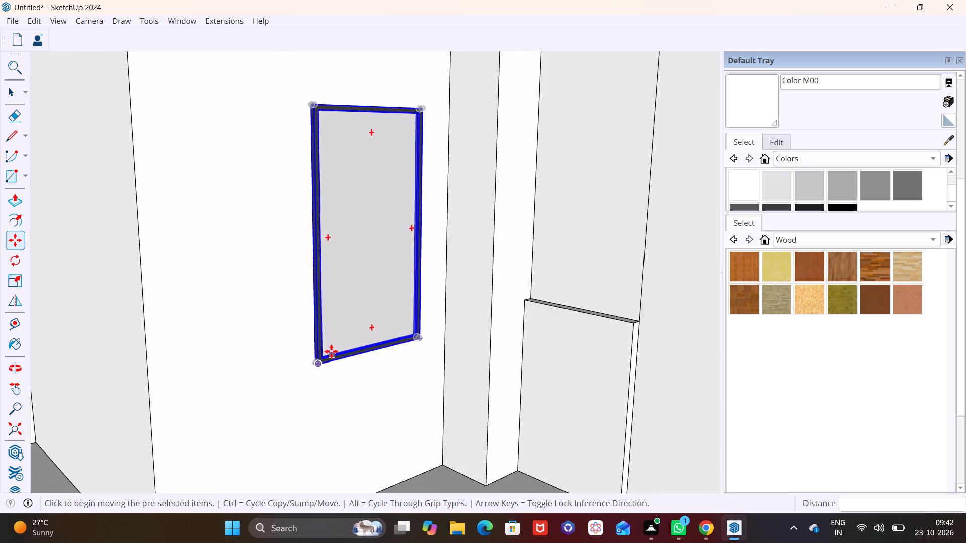
scroll(331, 351, down, 3)
middle_drag(329, 351, 283, 425)
middle_drag(283, 422, 239, 411)
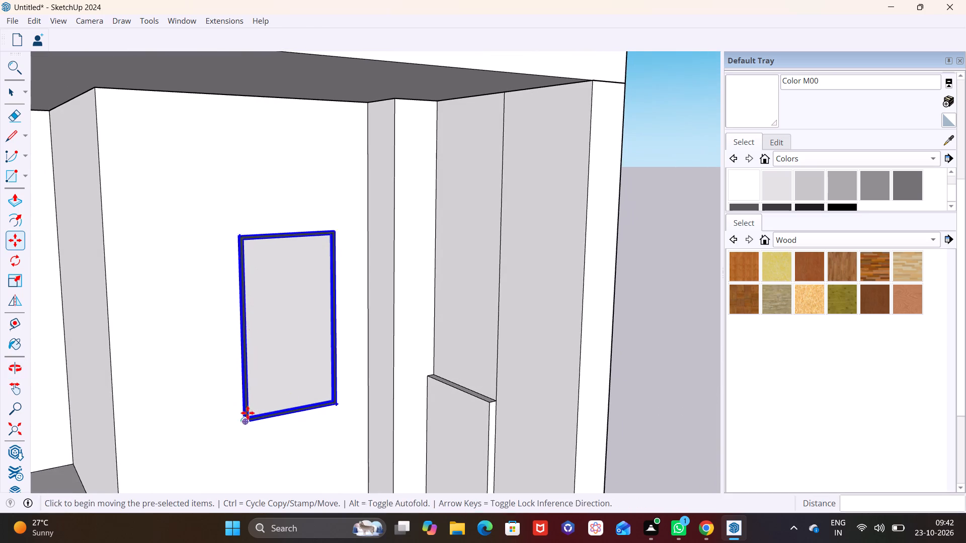
click(335, 400)
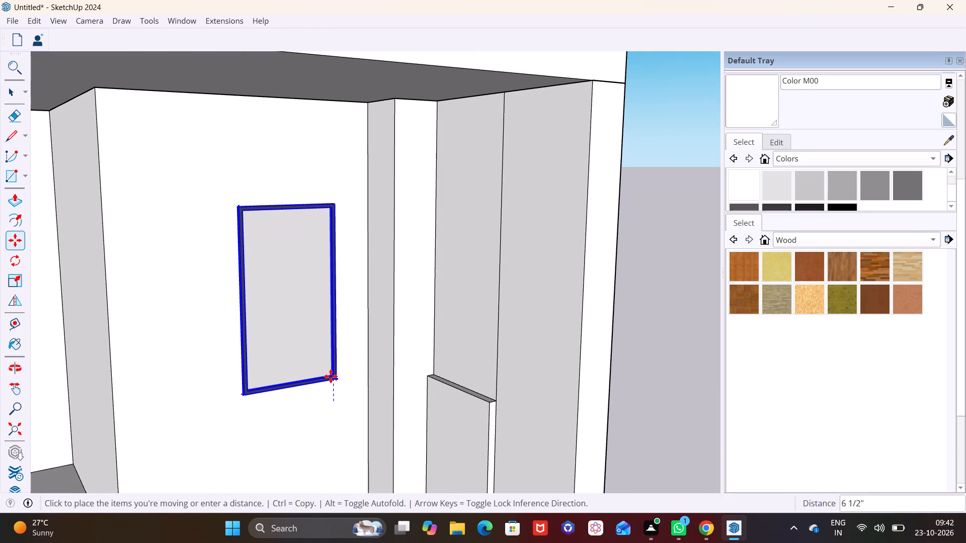
click(331, 376)
key(space)
click(327, 403)
scroll(336, 406, down, 3)
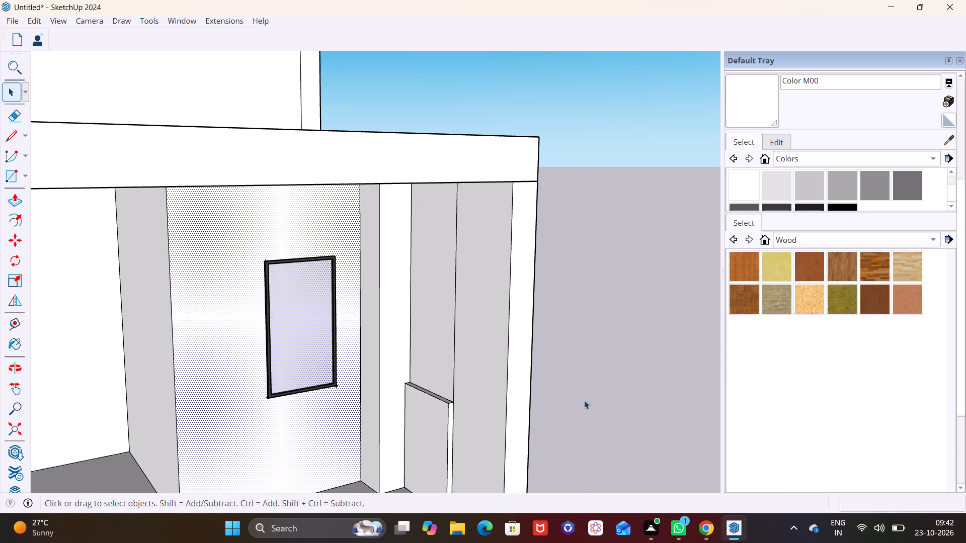
click(614, 394)
Examine the porch window's placement from several angles against the doors, upper-floor windows and pillars.
scroll(416, 378, down, 4)
middle_drag(395, 387, 316, 399)
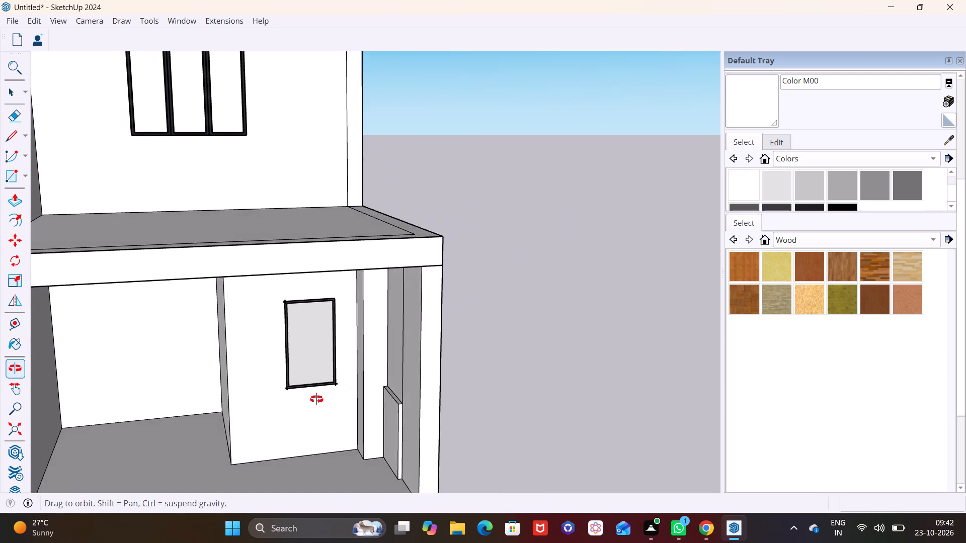
middle_drag(316, 399, 282, 406)
scroll(299, 373, up, 6)
shift+middle_drag(318, 375, 409, 377)
scroll(382, 385, down, 10)
middle_drag(369, 399, 534, 395)
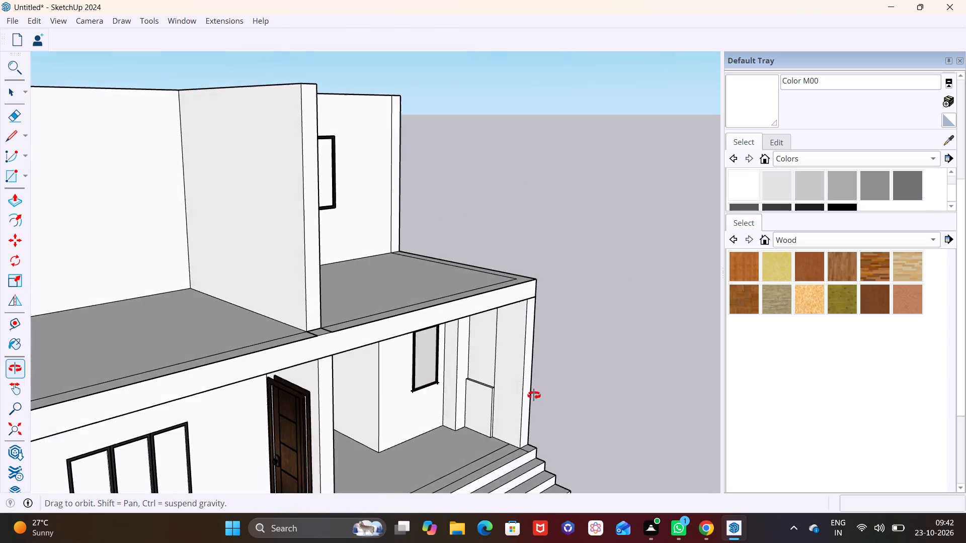
middle_drag(534, 395, 534, 392)
shift+middle_drag(500, 384, 411, 360)
shift+scroll(498, 382, up, 1)
scroll(394, 358, up, 4)
shift+middle_drag(394, 358, 450, 319)
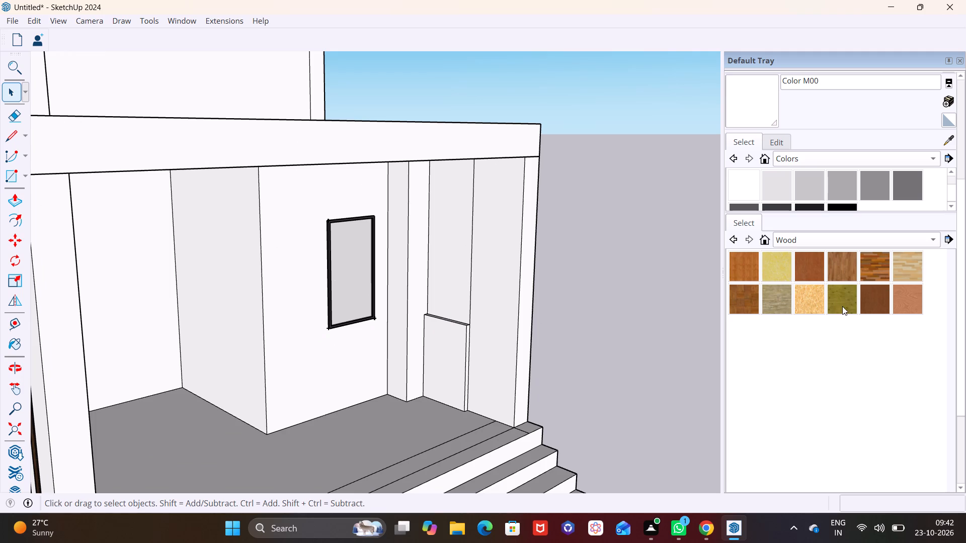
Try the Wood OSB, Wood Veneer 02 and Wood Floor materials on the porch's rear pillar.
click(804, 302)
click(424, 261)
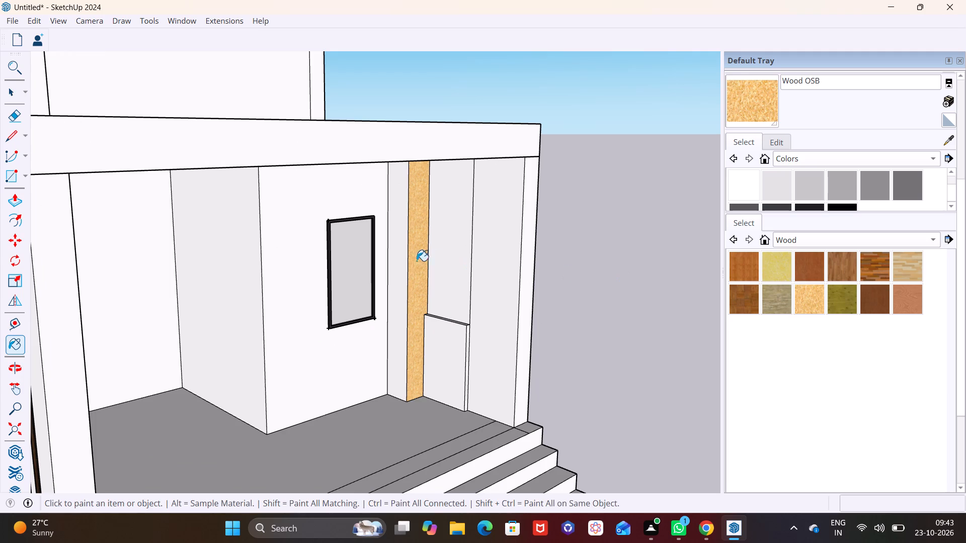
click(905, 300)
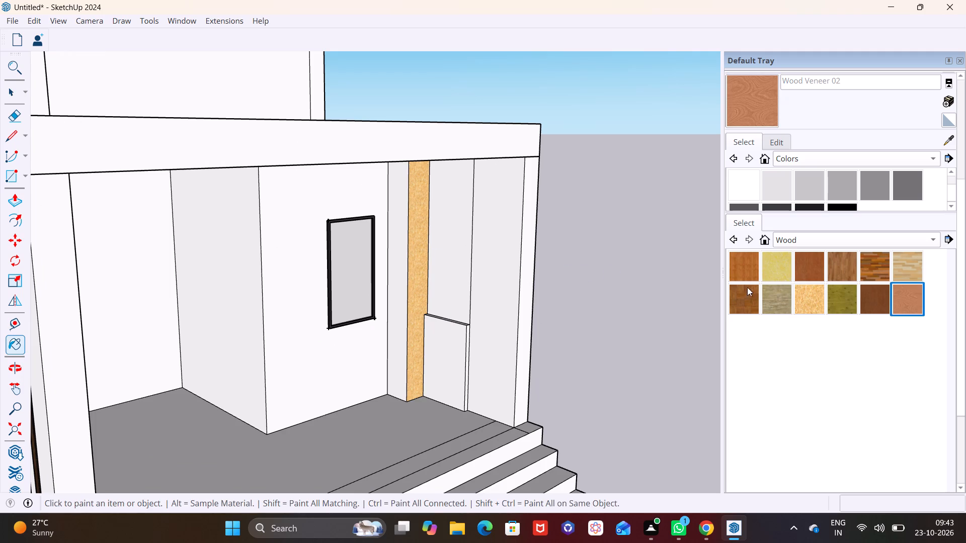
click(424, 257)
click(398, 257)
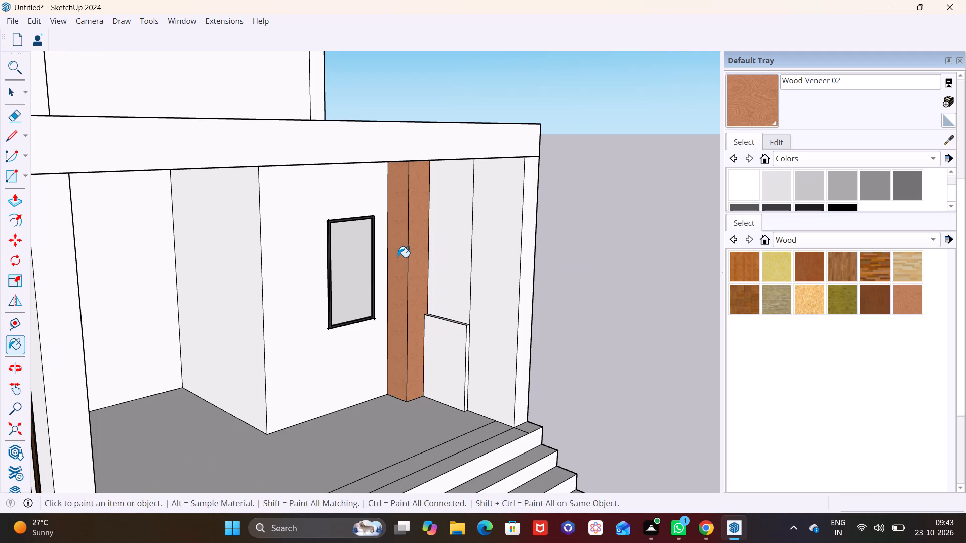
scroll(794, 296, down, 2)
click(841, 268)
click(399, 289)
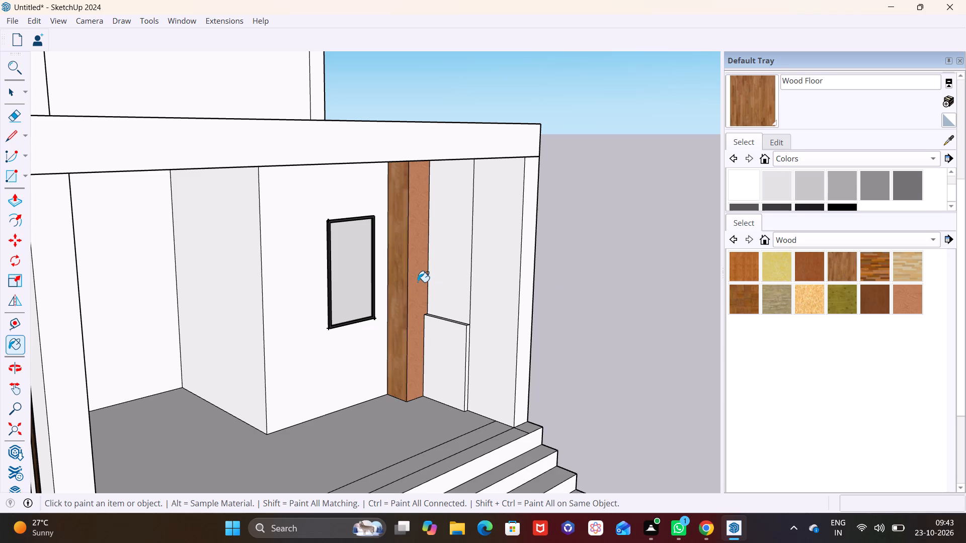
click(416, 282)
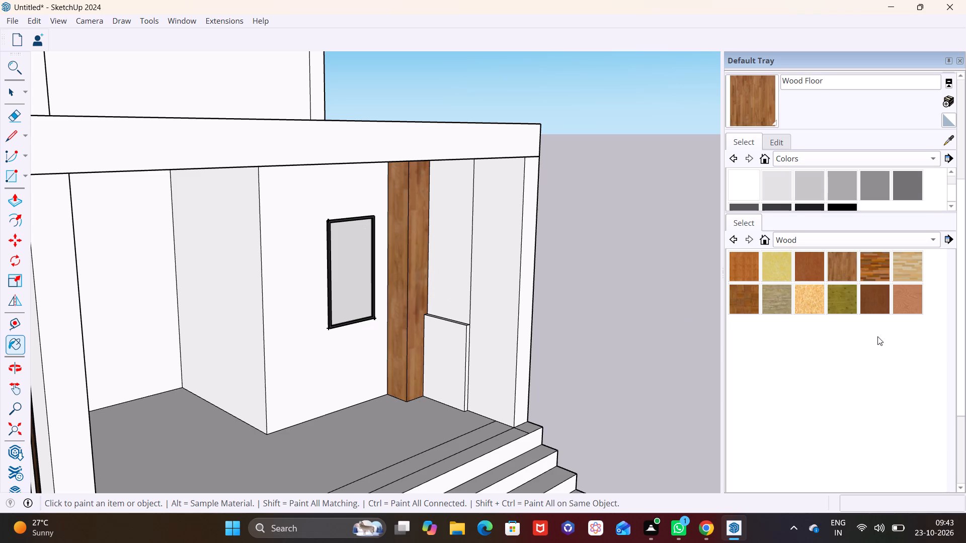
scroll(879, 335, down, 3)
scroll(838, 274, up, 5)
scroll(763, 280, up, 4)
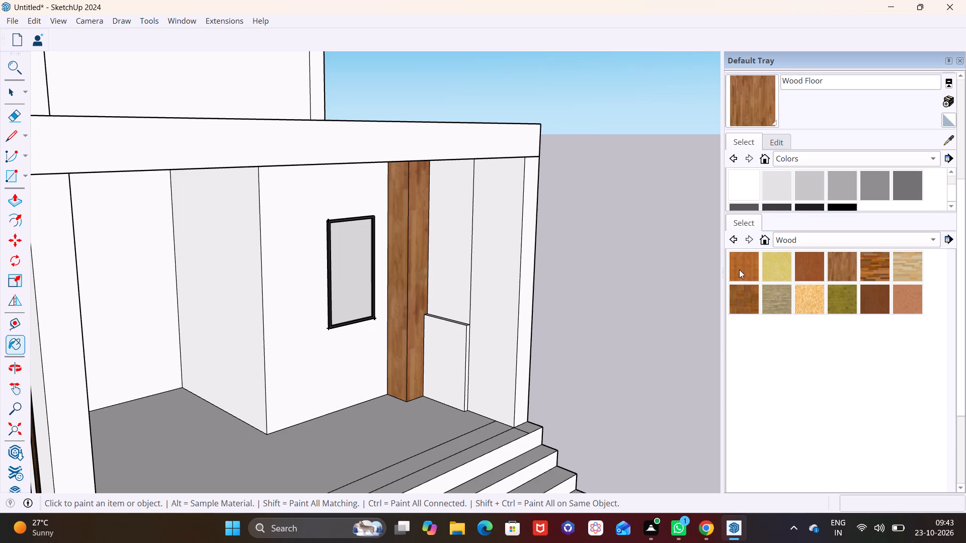
Paint the visible faces of the porch's rear pillar and front corner pillar with Wood Lumber ButtJoined.
click(736, 270)
click(773, 299)
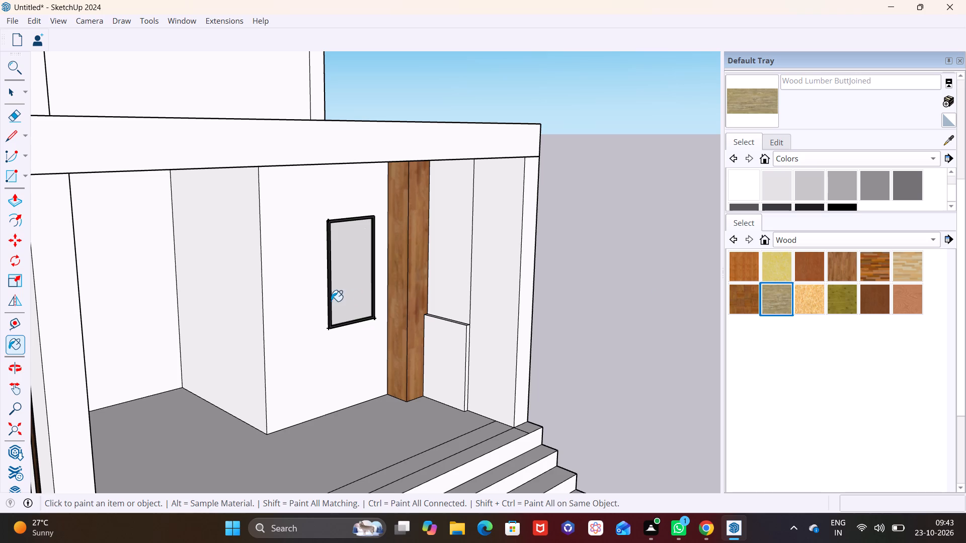
click(395, 292)
click(423, 285)
scroll(423, 285, down, 3)
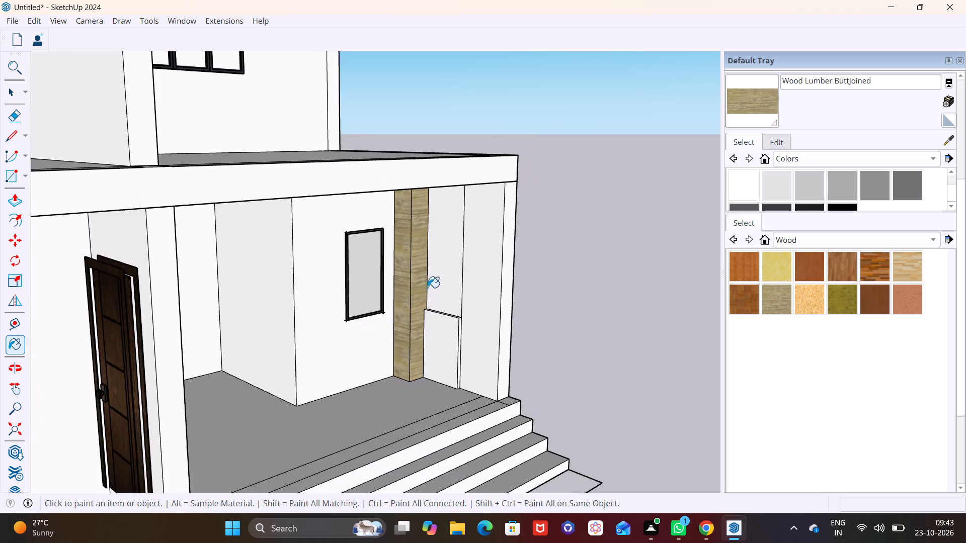
scroll(432, 304, down, 3)
middle_drag(491, 344, 481, 293)
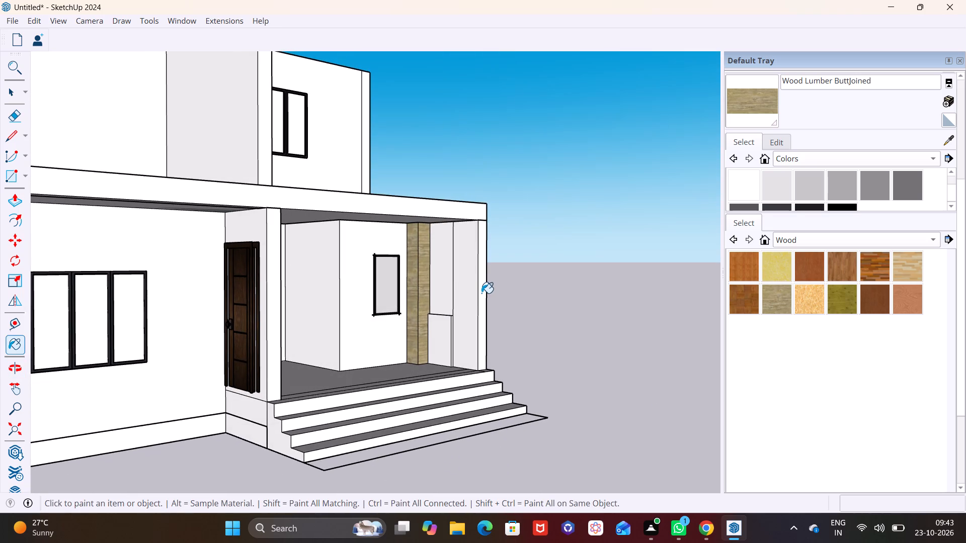
click(473, 298)
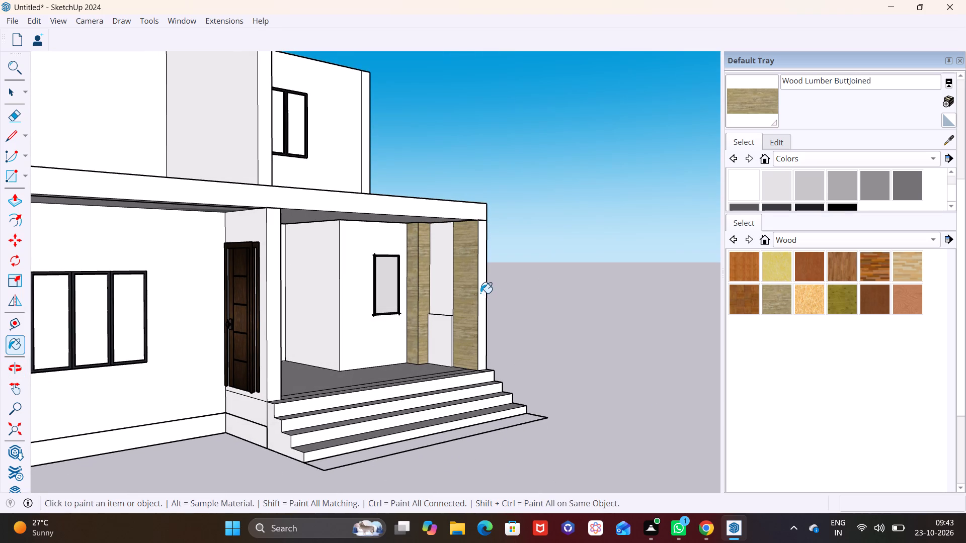
click(482, 292)
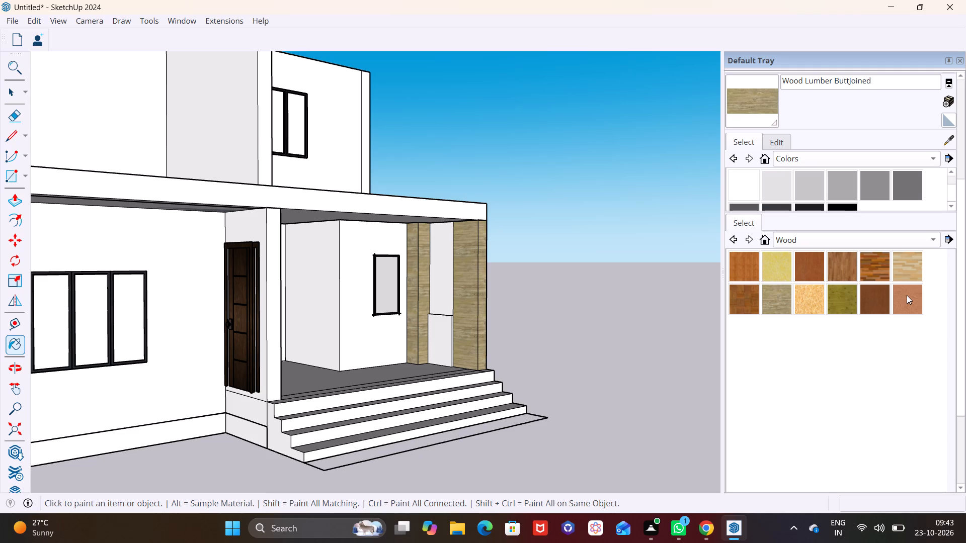
Repaint the visible faces of the porch's rear pillar and front corner pillar with Wood Floor Light.
click(907, 295)
click(909, 268)
click(410, 274)
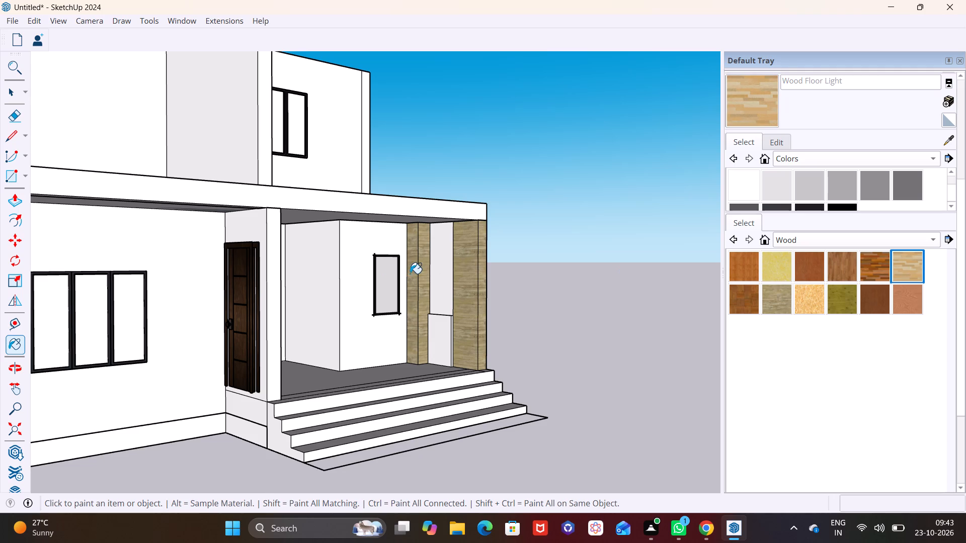
click(425, 269)
click(472, 283)
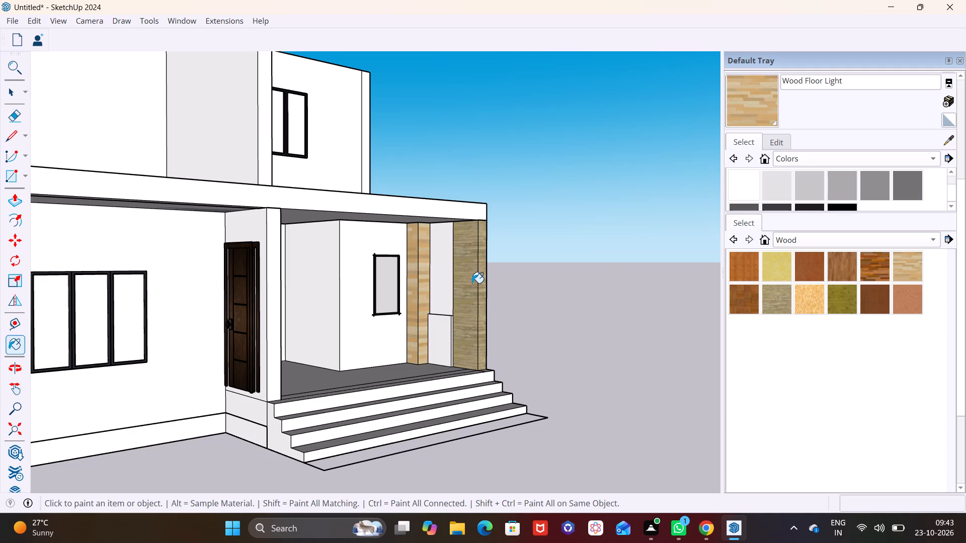
click(479, 277)
Copy the ground-floor entrance door about 3' 8" sideways into the porch.
scroll(412, 310, down, 4)
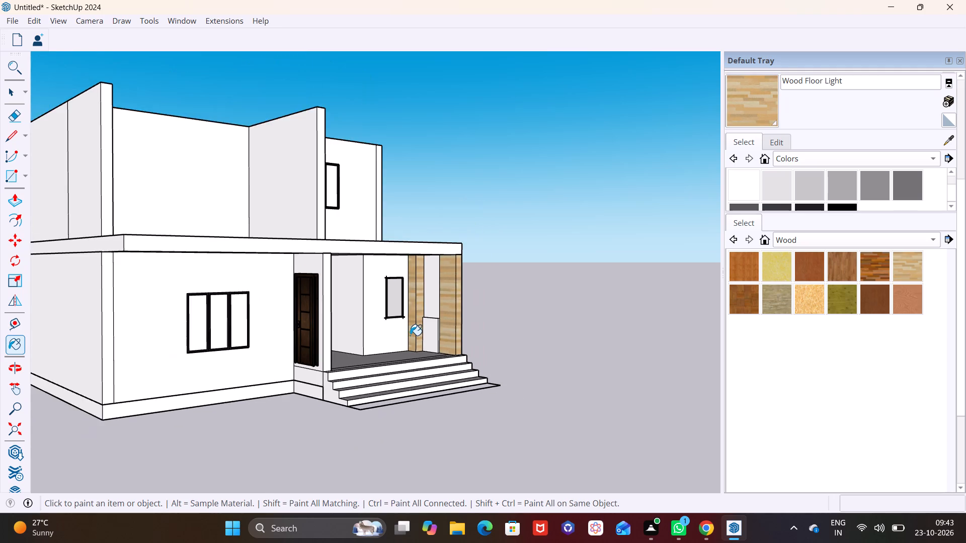
scroll(410, 336, down, 3)
middle_drag(409, 337, 280, 350)
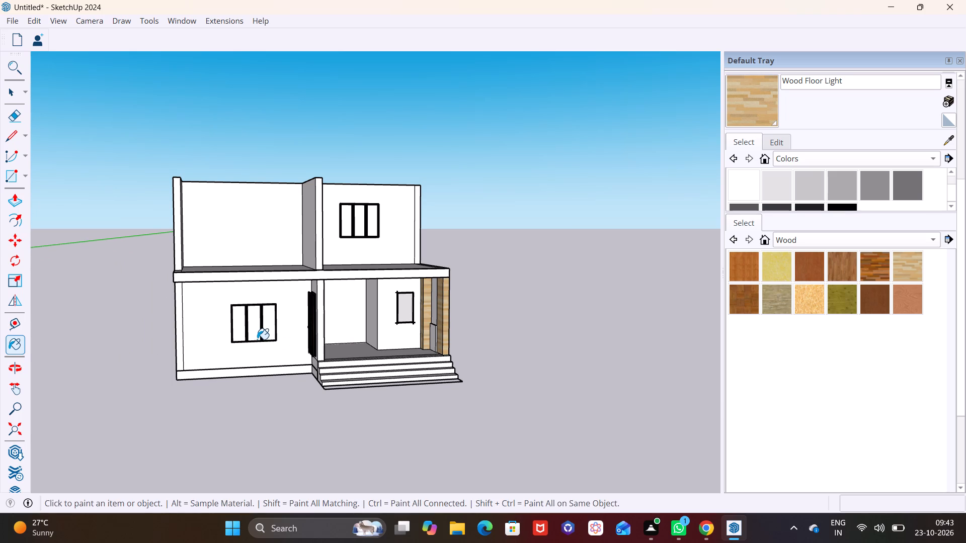
scroll(262, 340, up, 4)
middle_drag(270, 344, 256, 347)
scroll(259, 346, up, 1)
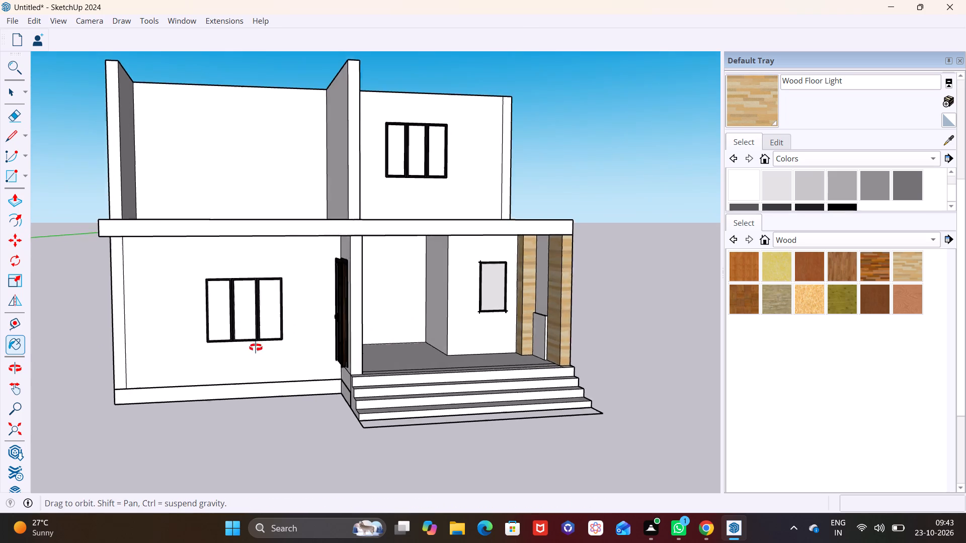
middle_drag(256, 347, 254, 348)
middle_drag(326, 346, 287, 343)
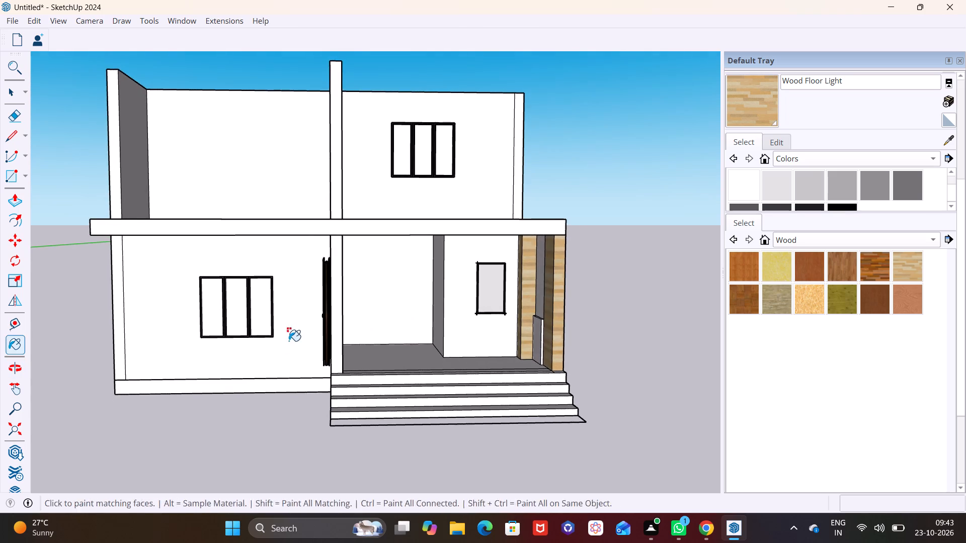
shift+middle_drag(286, 355, 287, 389)
scroll(297, 382, up, 1)
key(space)
click(332, 351)
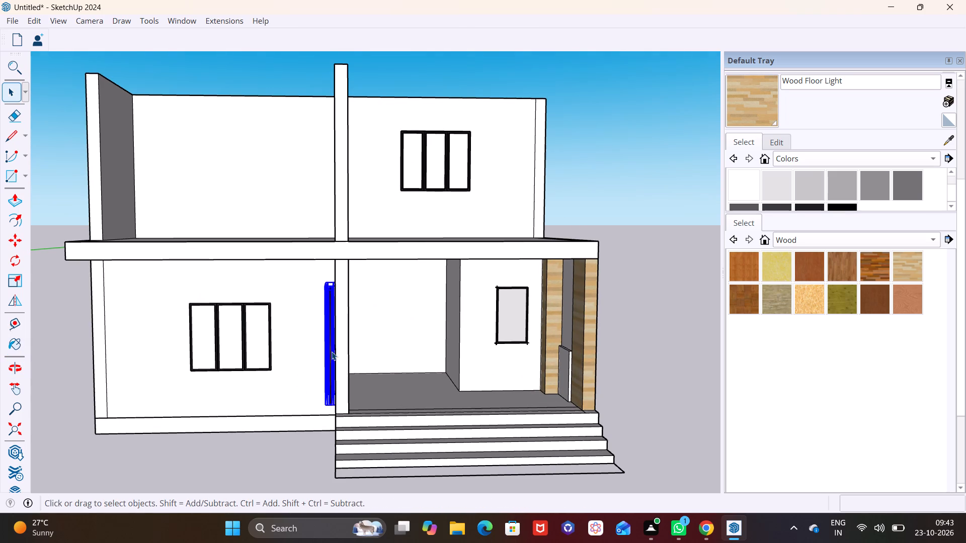
key(m)
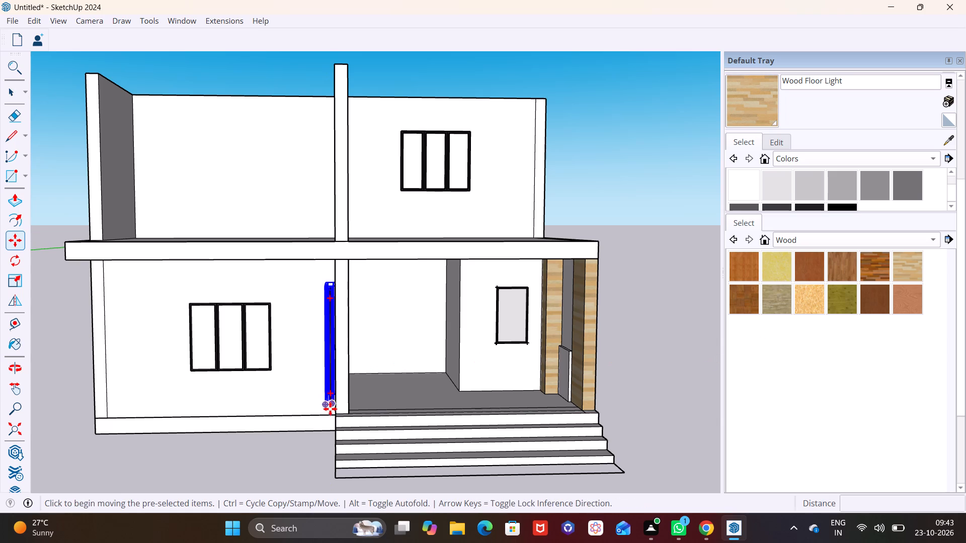
click(325, 405)
click(390, 399)
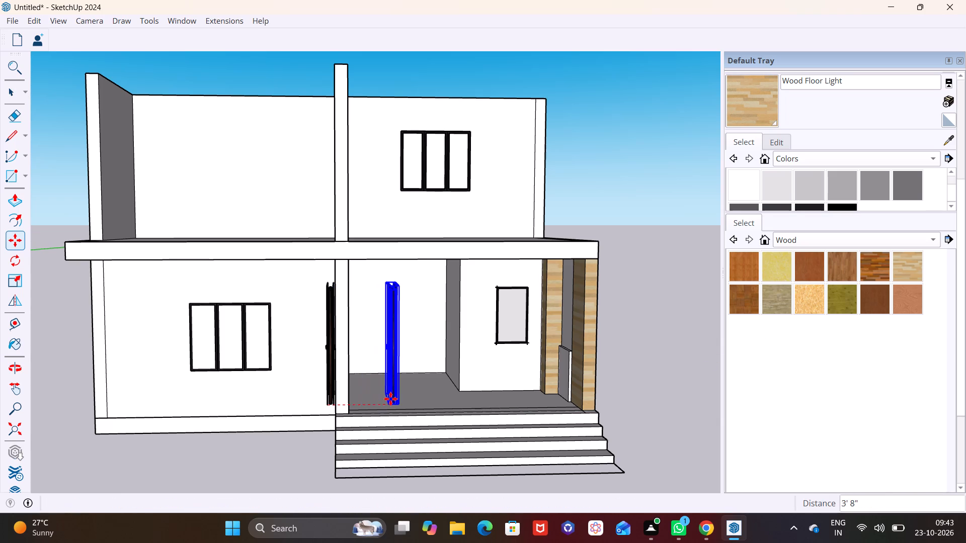
Rotate the copied door 90° on the porch floor plane so it faces the front.
click(21, 262)
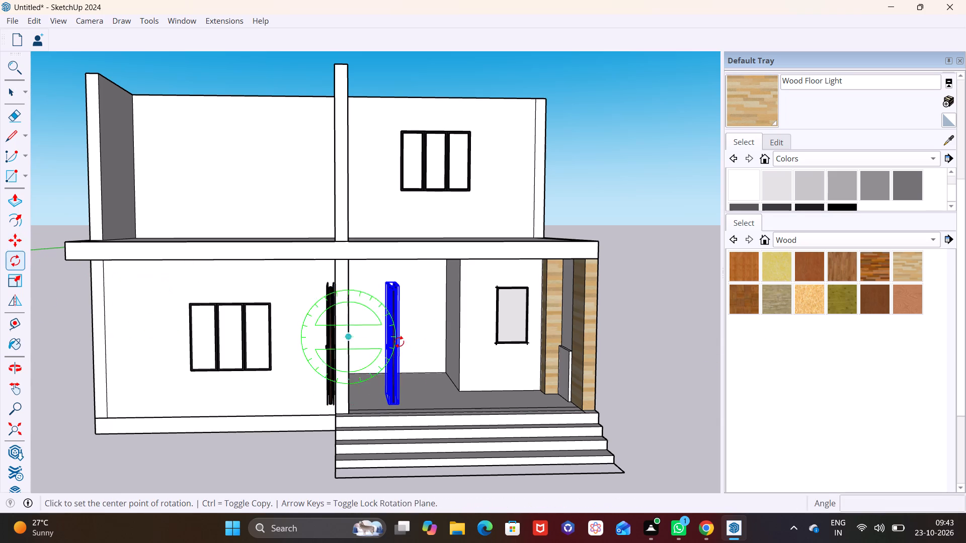
middle_drag(399, 353, 352, 444)
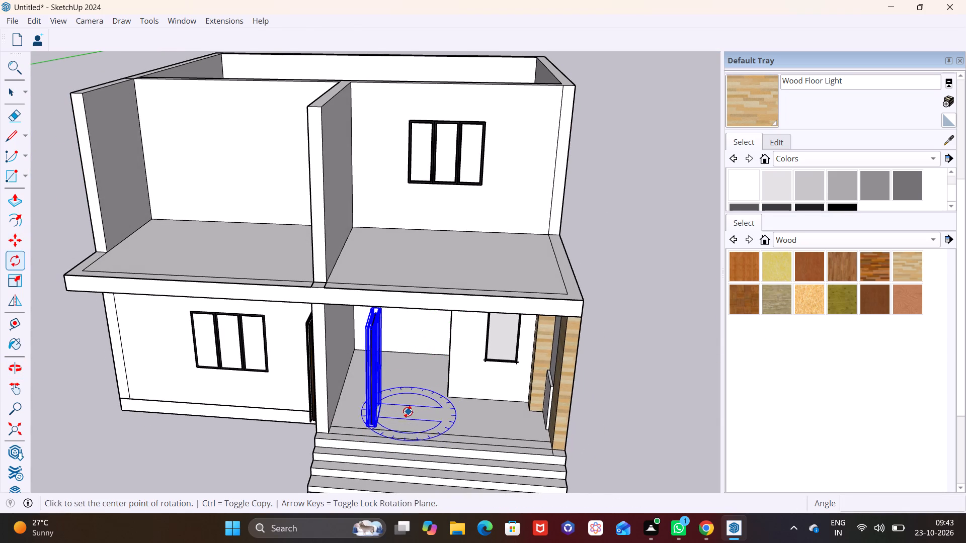
click(408, 411)
click(459, 413)
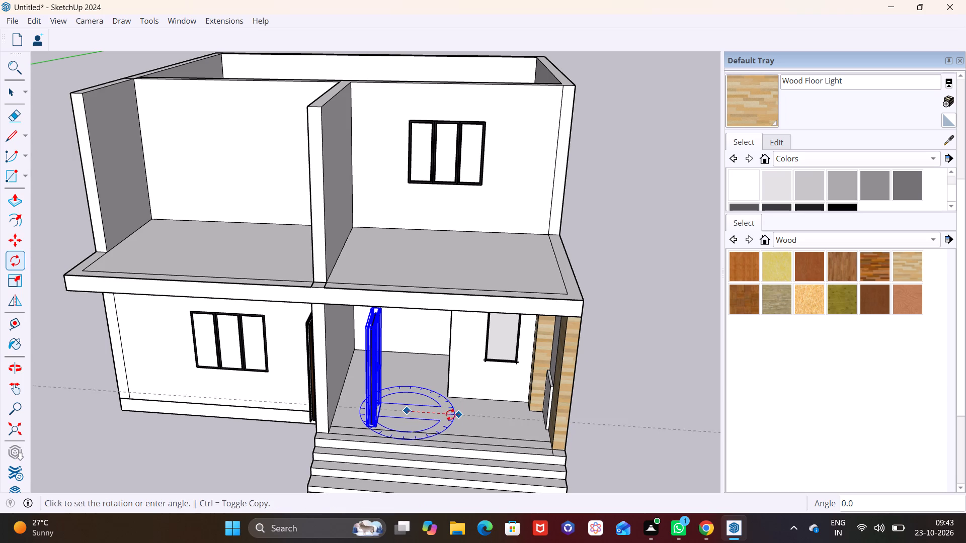
click(404, 427)
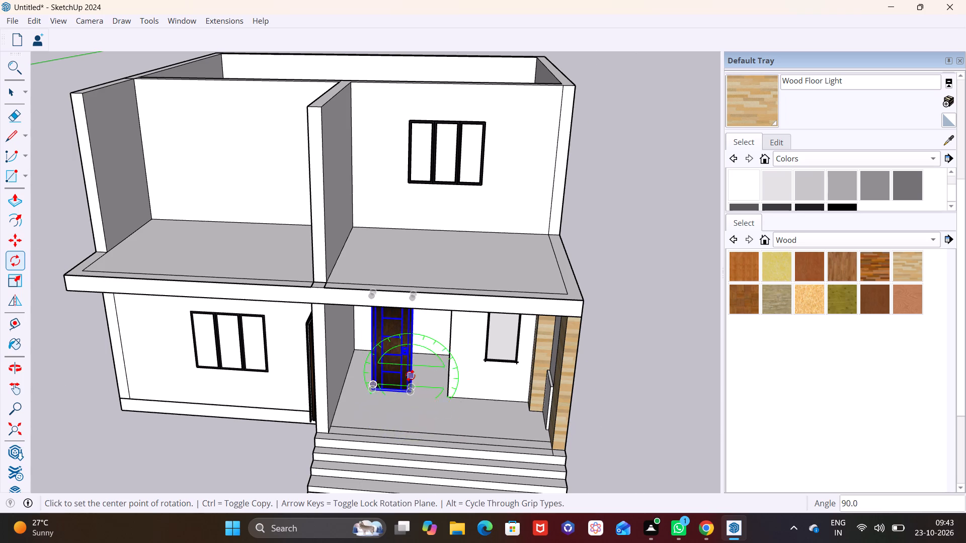
Move the rotated door back to the foot of the porch recess's rear wall and clear the selection.
scroll(410, 376, up, 11)
key(space)
middle_drag(405, 420, 358, 415)
scroll(358, 415, up, 1)
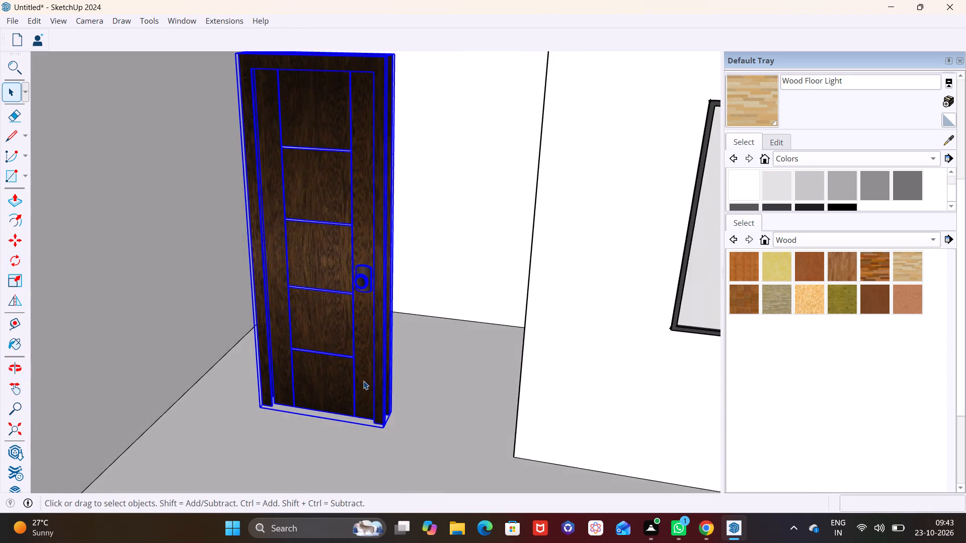
scroll(364, 381, up, 1)
middle_click(367, 433)
scroll(367, 433, down, 7)
middle_drag(375, 425, 337, 429)
shift+middle_drag(365, 389, 365, 422)
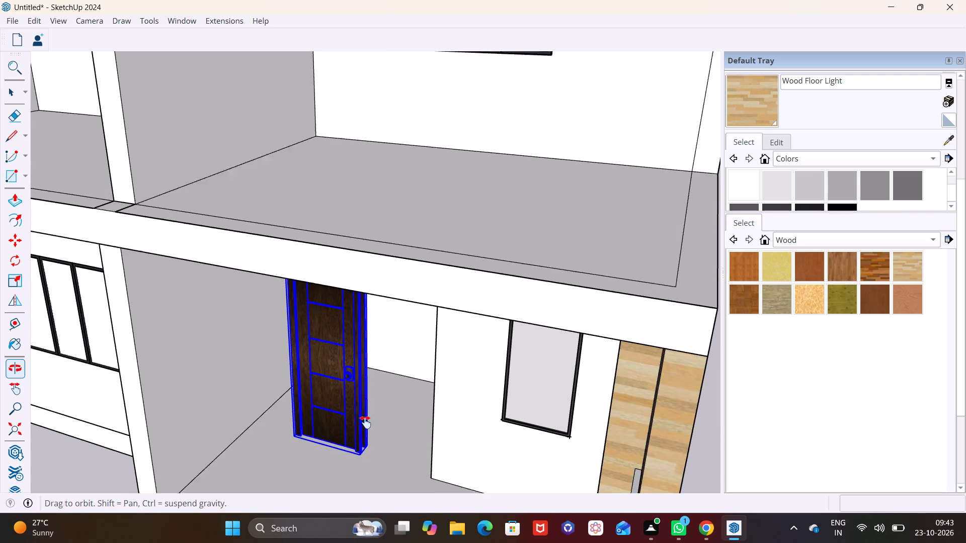
shift+middle_drag(365, 422, 365, 423)
key(m)
middle_drag(398, 390, 406, 356)
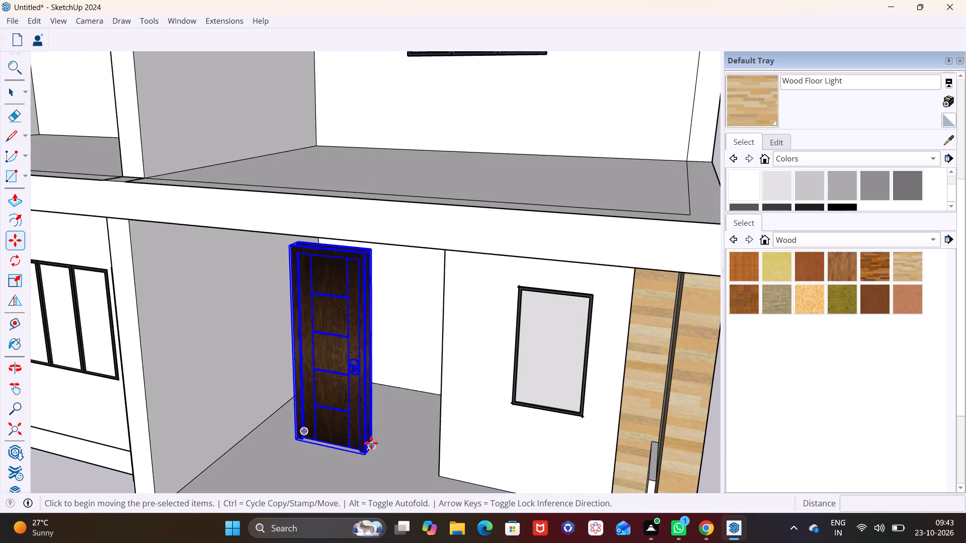
drag(372, 443, 380, 434)
click(405, 385)
key(space)
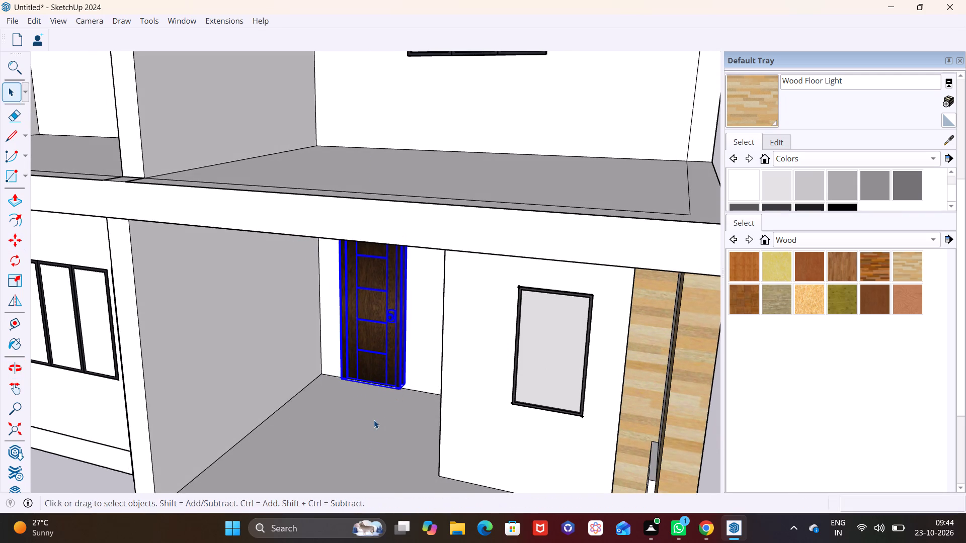
click(374, 423)
Move the recess door 1' along the rear wall, towards the middle of that wall.
middle_drag(374, 423, 478, 363)
scroll(341, 352, up, 6)
middle_drag(372, 379, 399, 435)
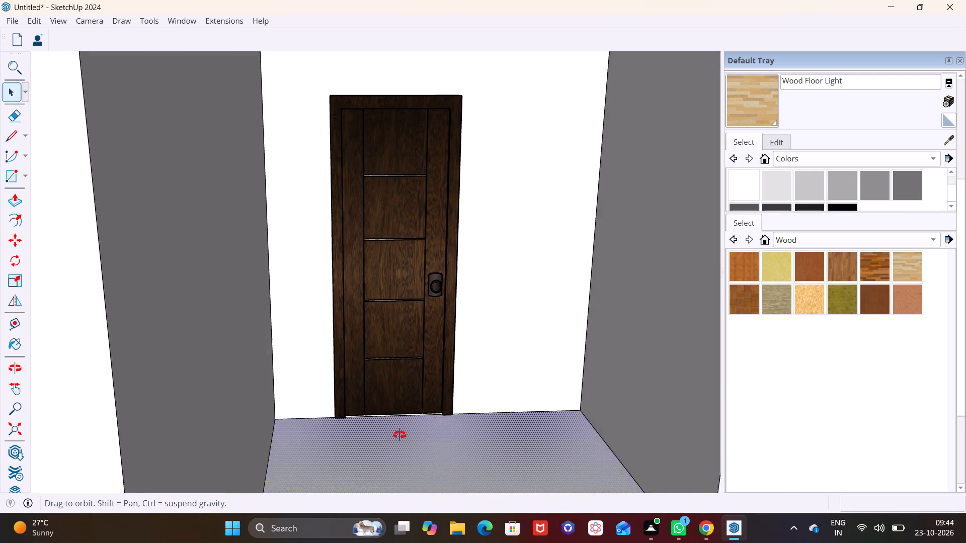
middle_drag(399, 435, 373, 405)
scroll(379, 398, down, 8)
shift+middle_drag(382, 398, 368, 439)
middle_drag(378, 414, 378, 390)
shift+middle_drag(384, 396, 385, 397)
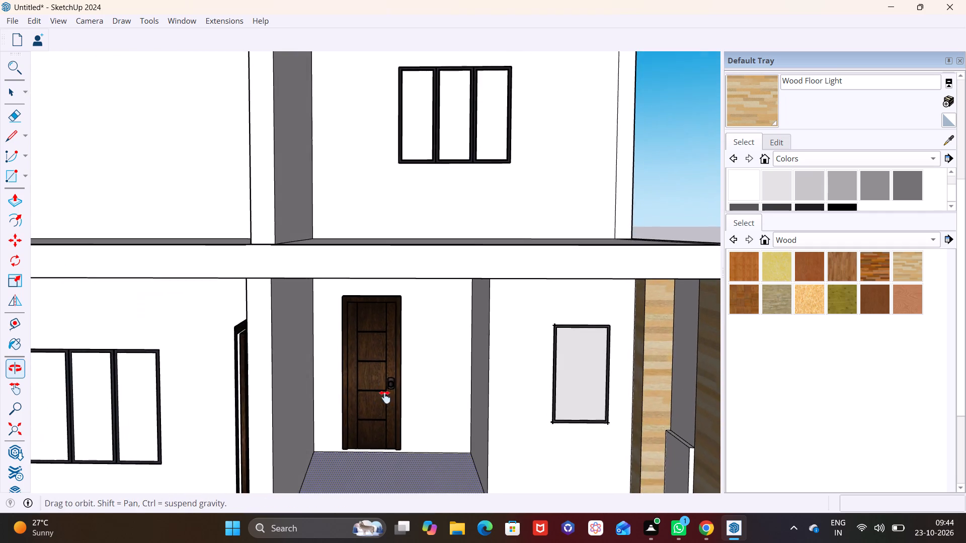
shift+middle_drag(385, 397, 388, 354)
scroll(388, 360, up, 3)
click(388, 365)
key(m)
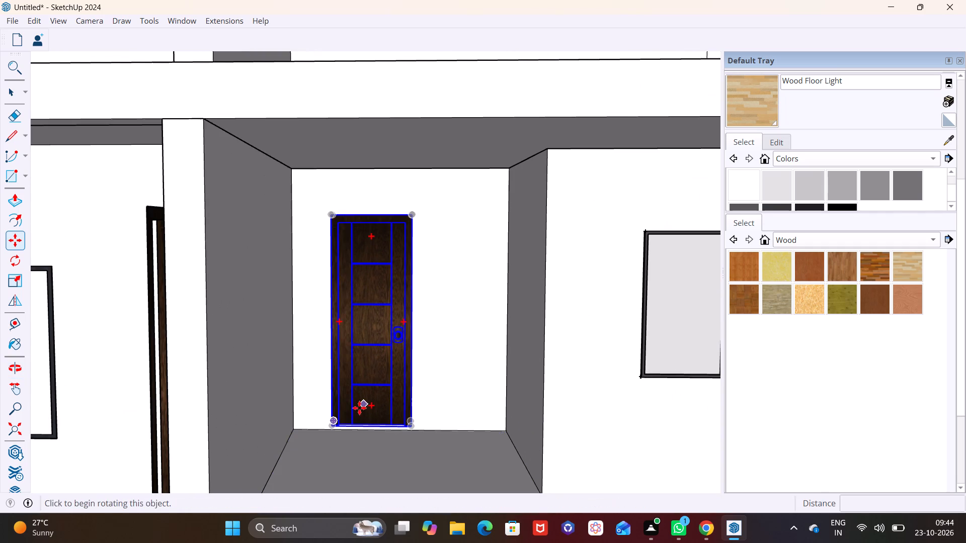
click(410, 424)
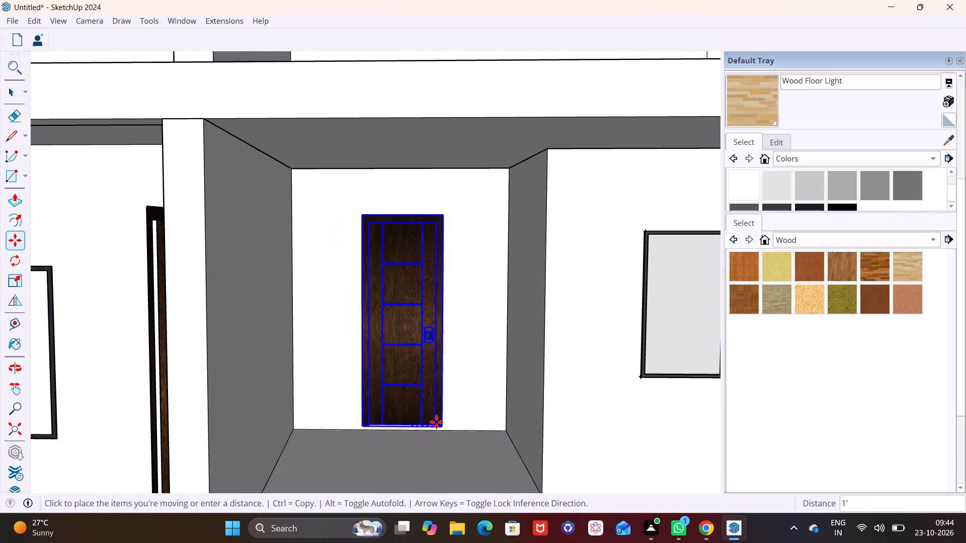
click(436, 422)
Copy the recess door about 10' 1 3/8" up onto the upper-floor slab beside the three-panel window.
click(441, 425)
key(m)
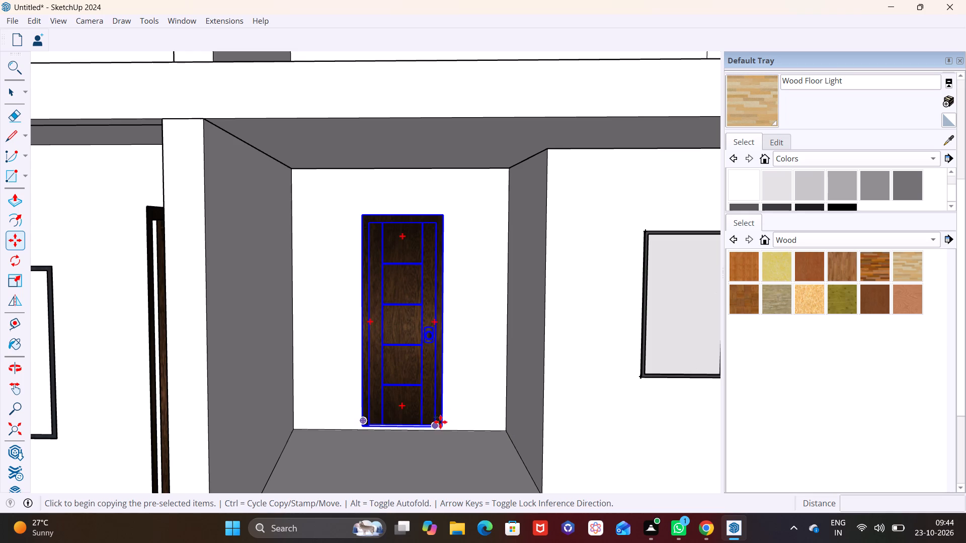
key(m)
click(443, 424)
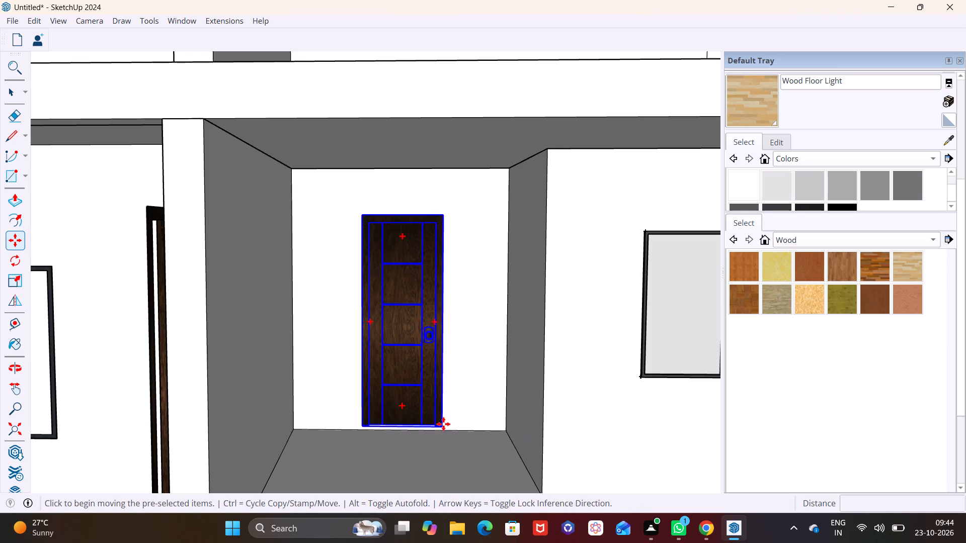
scroll(395, 350, down, 7)
shift+middle_drag(400, 255, 403, 392)
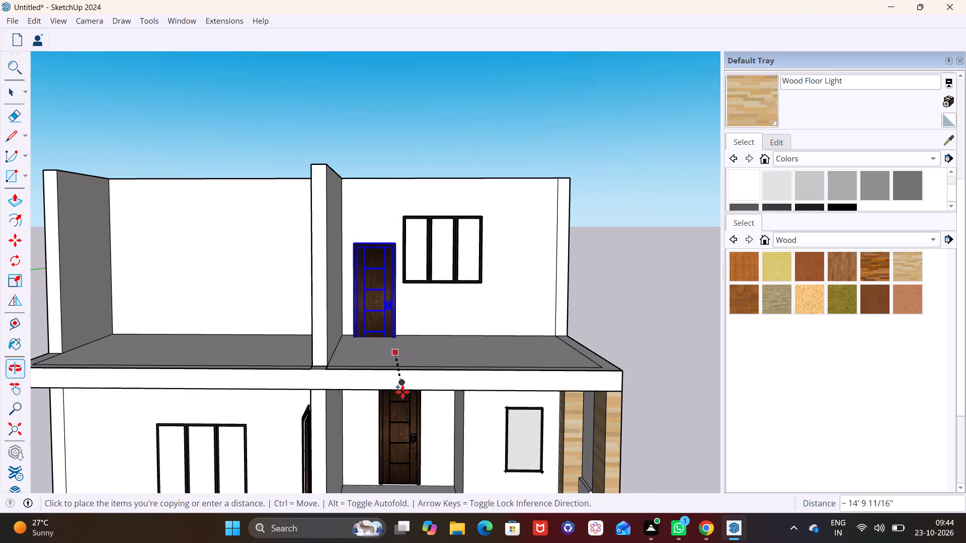
click(398, 346)
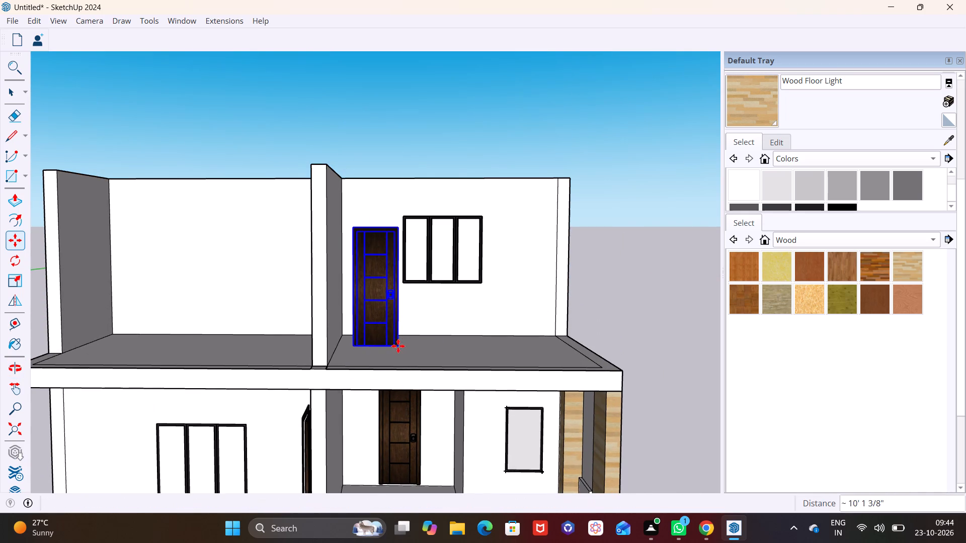
key(space)
Move the upper-floor three-panel window sideways along its wall, away from the copied door.
click(481, 277)
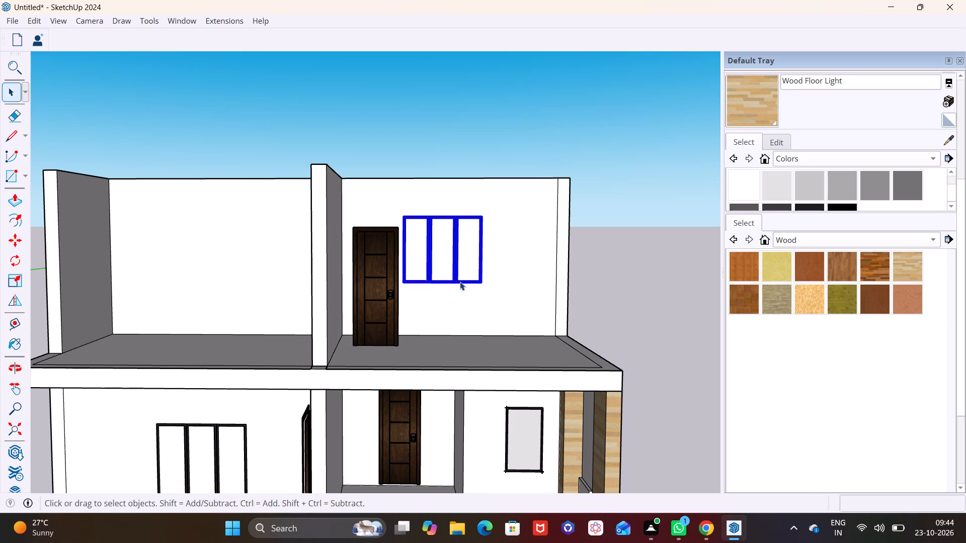
click(18, 261)
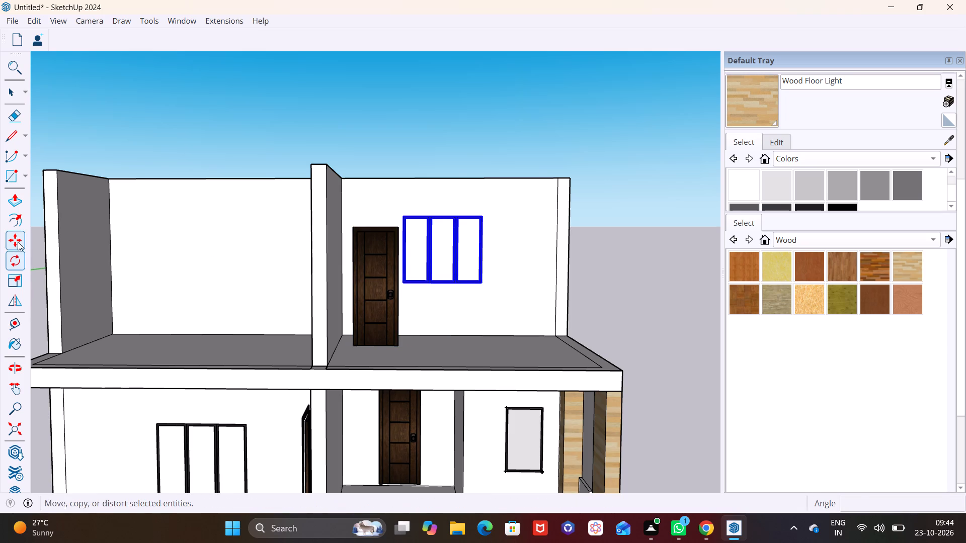
click(18, 242)
click(479, 280)
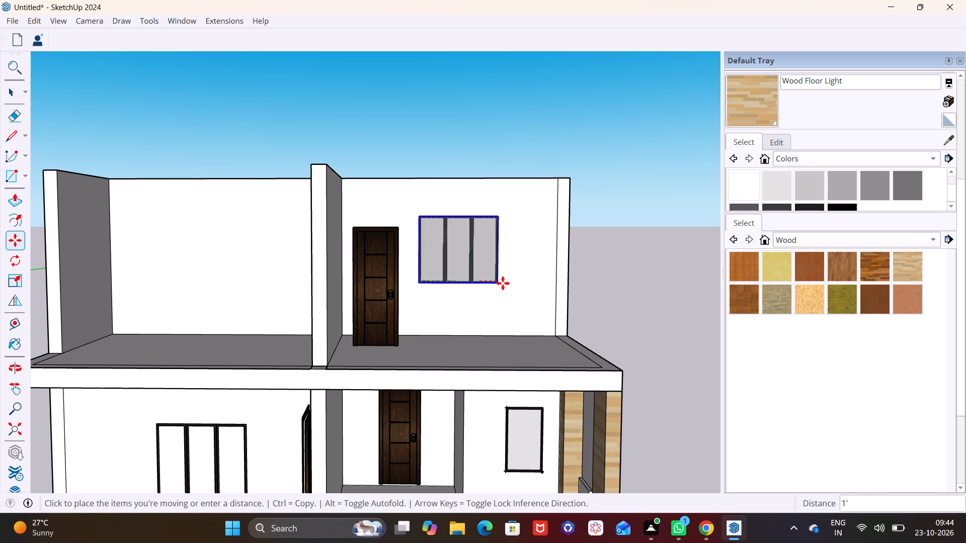
click(513, 285)
Move the upper-floor door about 3' 9 5/16" back against the wall beside the window, then clear the selection.
scroll(435, 285, up, 4)
middle_drag(356, 336, 299, 364)
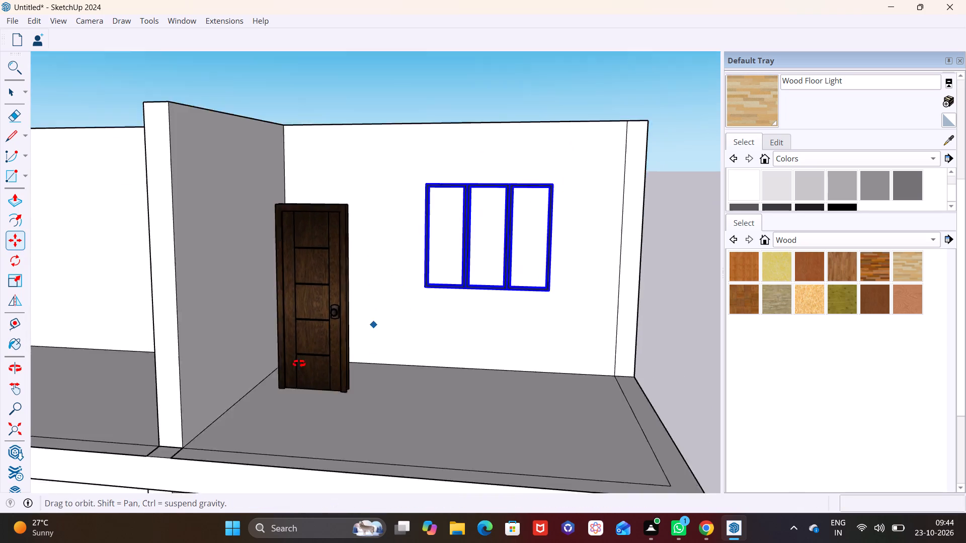
middle_drag(299, 364, 218, 369)
key(space)
click(267, 336)
key(m)
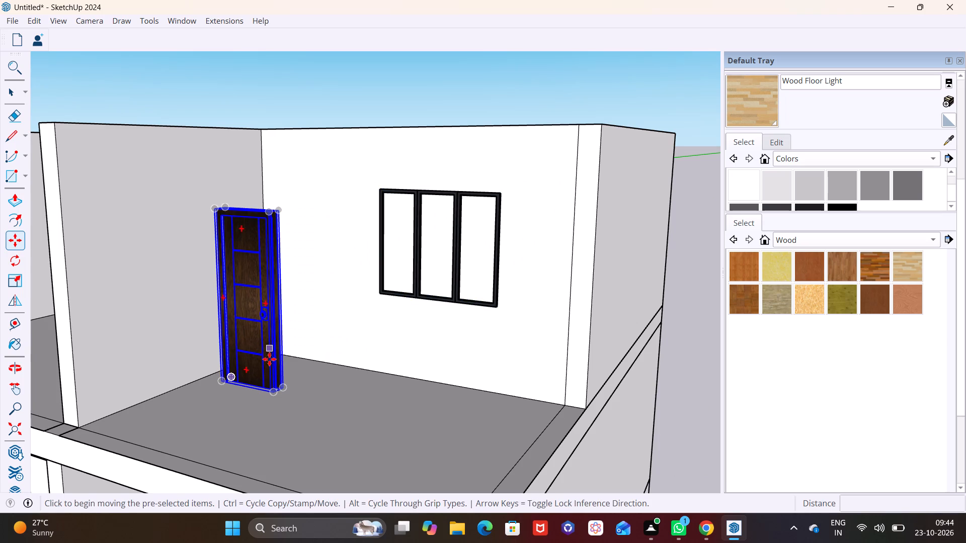
click(285, 386)
click(341, 346)
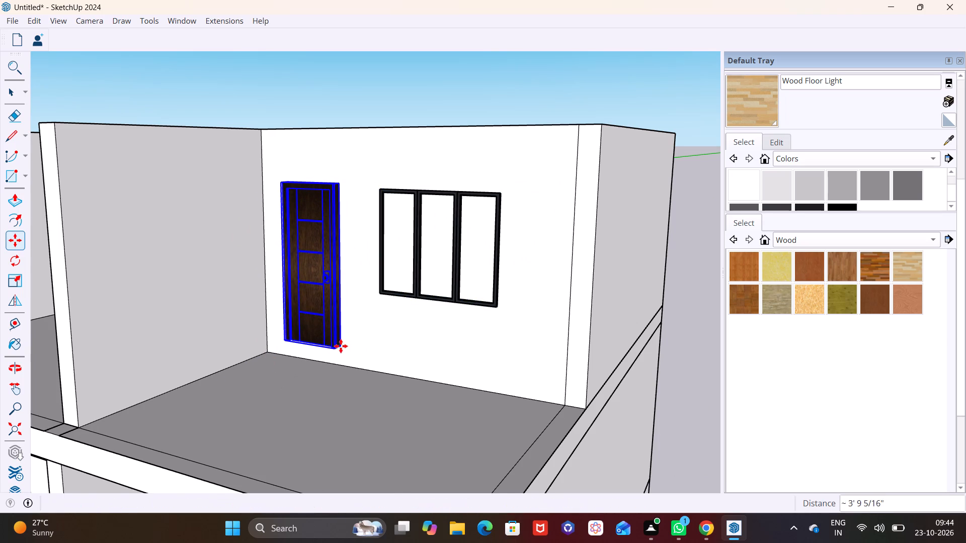
key(space)
click(365, 411)
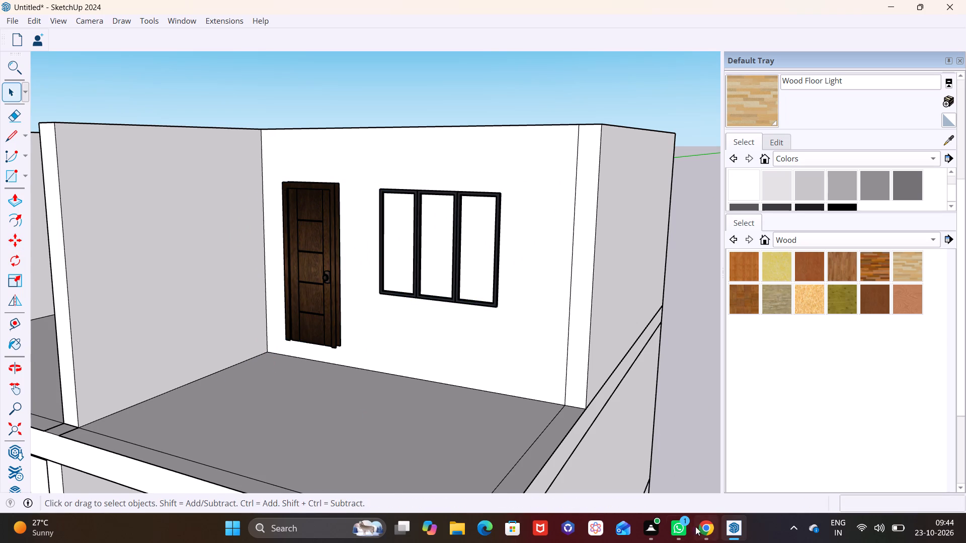
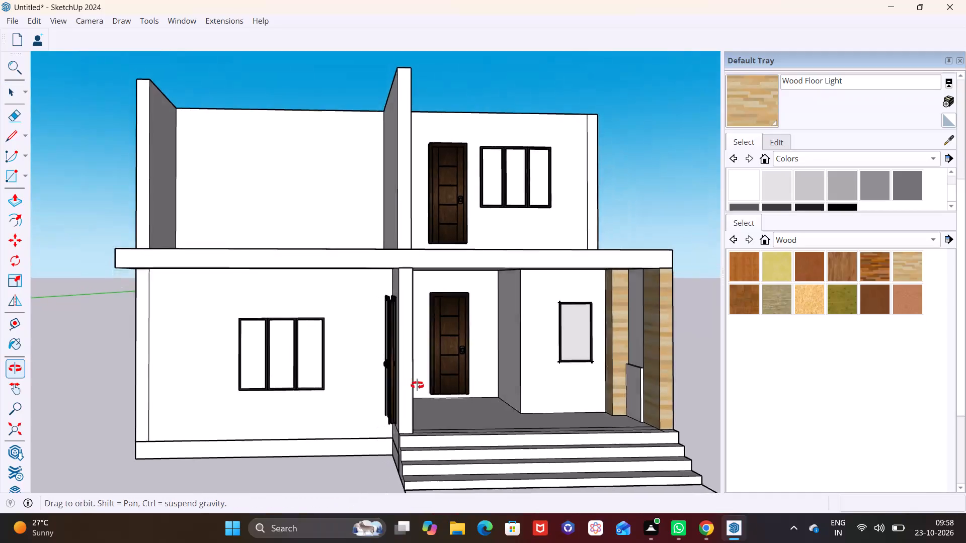
Push the front end face of the upper-floor partition wall back about 2' 10 1/8".
scroll(433, 379, down, 1)
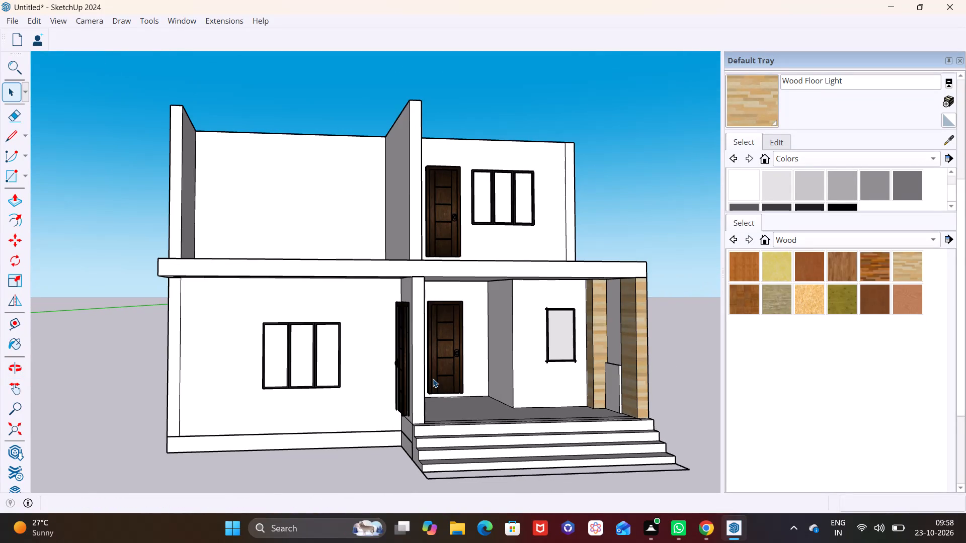
scroll(436, 379, down, 5)
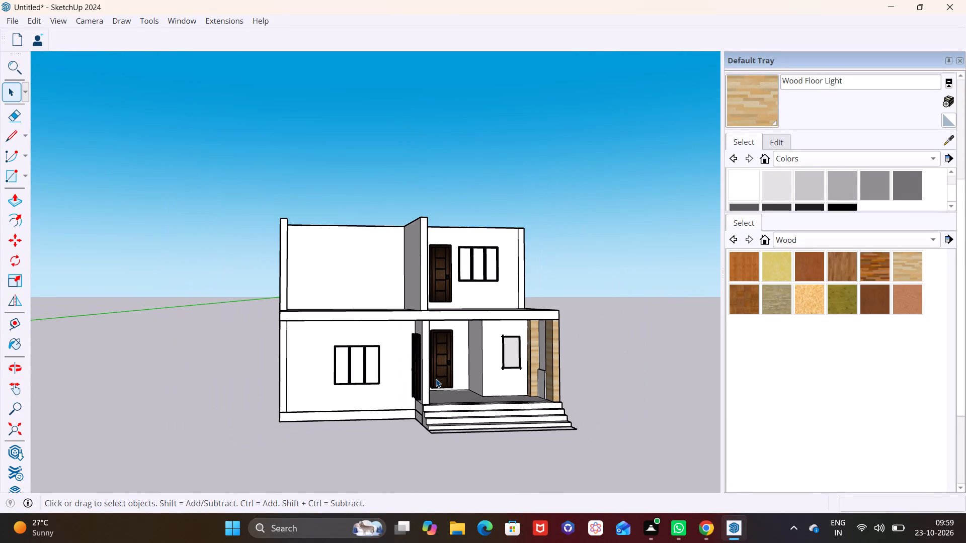
drag(436, 379, 449, 376)
shift+middle_drag(446, 375, 327, 410)
middle_drag(408, 436, 473, 437)
scroll(366, 338, up, 3)
shift+middle_drag(361, 342, 338, 393)
middle_drag(269, 404, 276, 408)
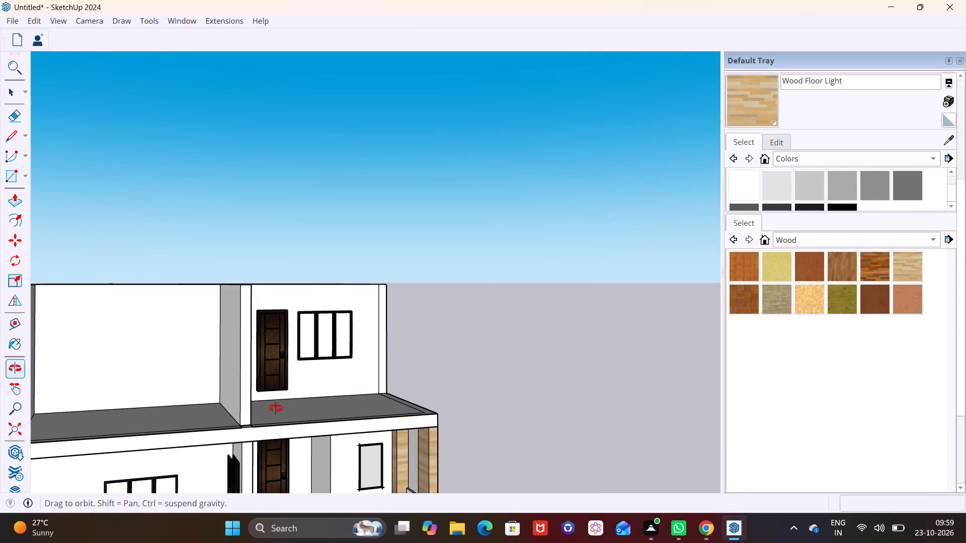
middle_drag(276, 408, 391, 430)
shift+middle_drag(352, 430, 356, 377)
scroll(341, 379, up, 2)
shift+middle_drag(337, 385, 335, 376)
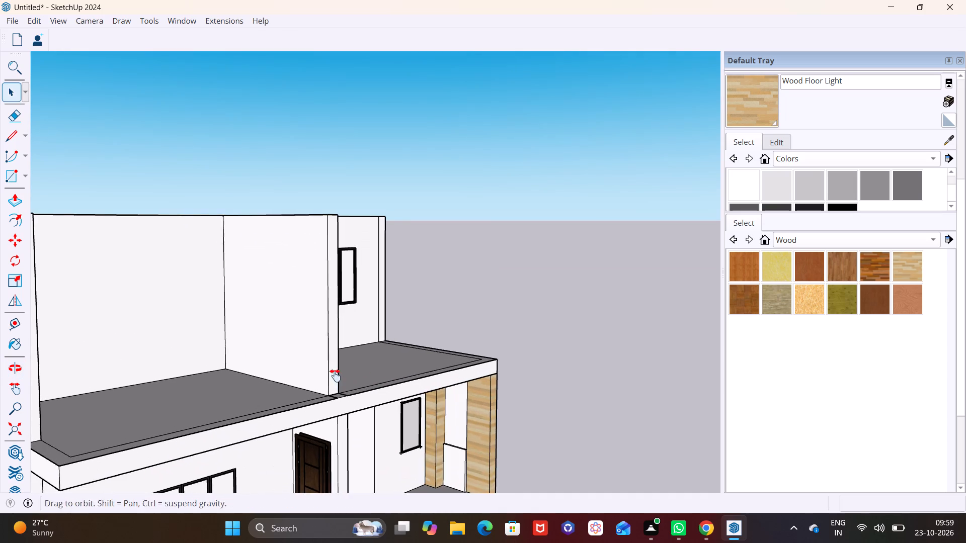
shift+middle_drag(335, 376, 338, 368)
click(336, 358)
click(15, 197)
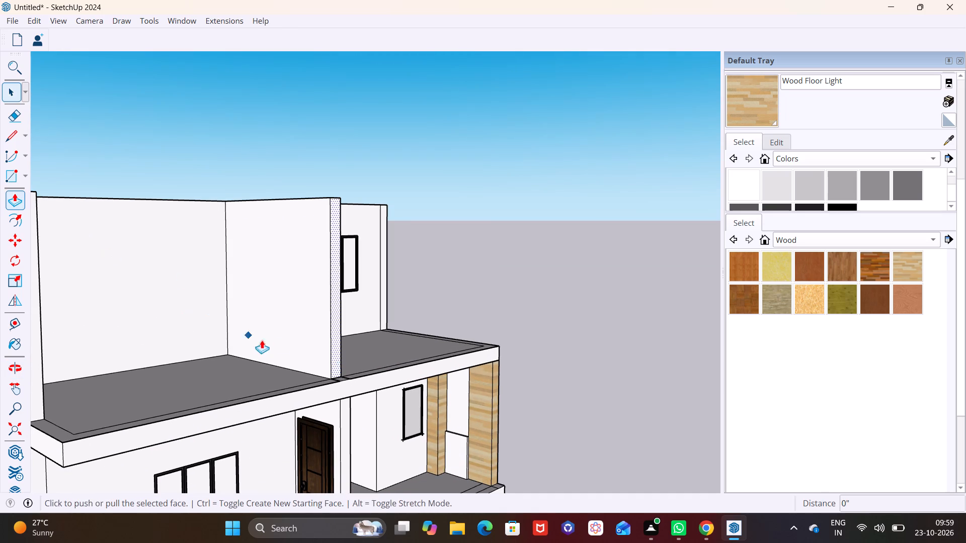
click(335, 365)
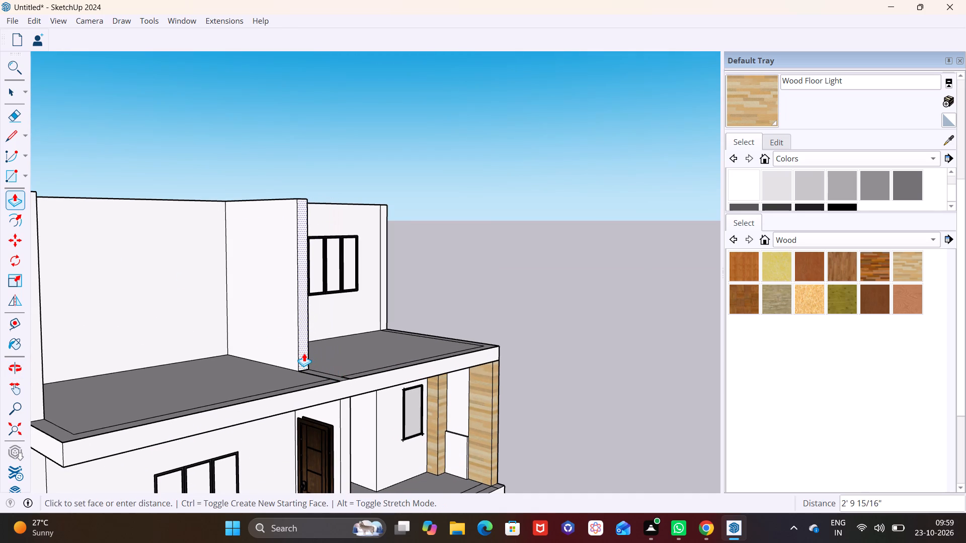
click(304, 352)
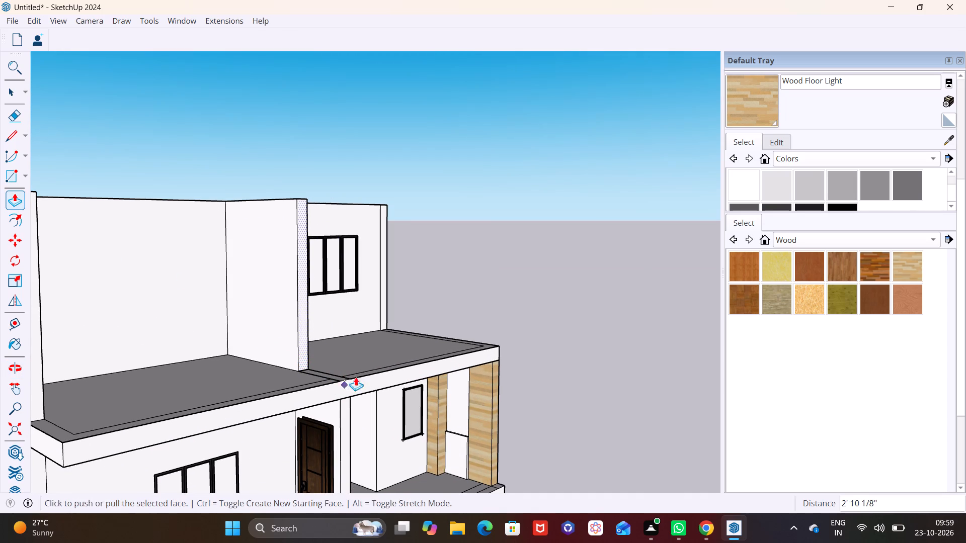
Draw a line about 3' 7" across the upper slab from the partition wall's end to the slab's front edge.
middle_drag(357, 365, 356, 422)
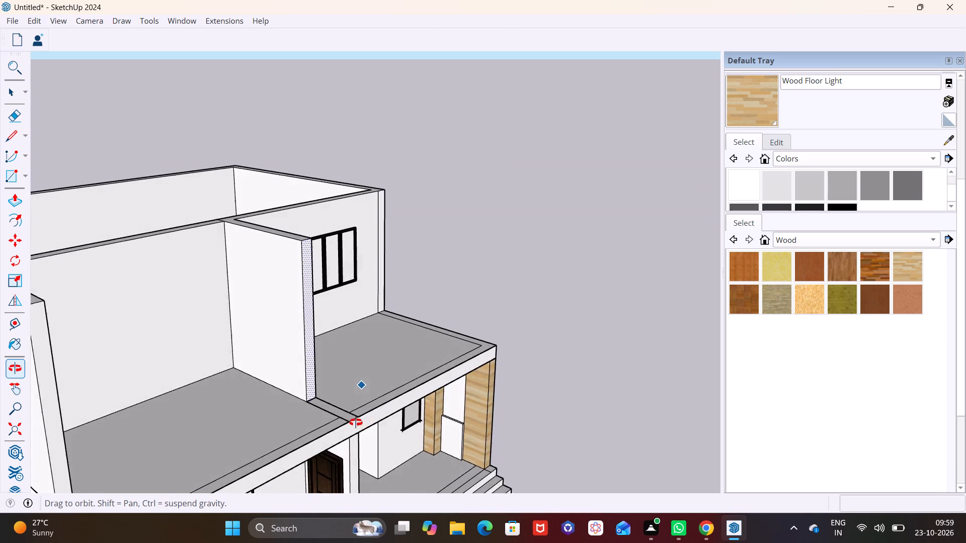
middle_drag(356, 422, 351, 420)
middle_drag(355, 416, 361, 367)
scroll(361, 367, up, 1)
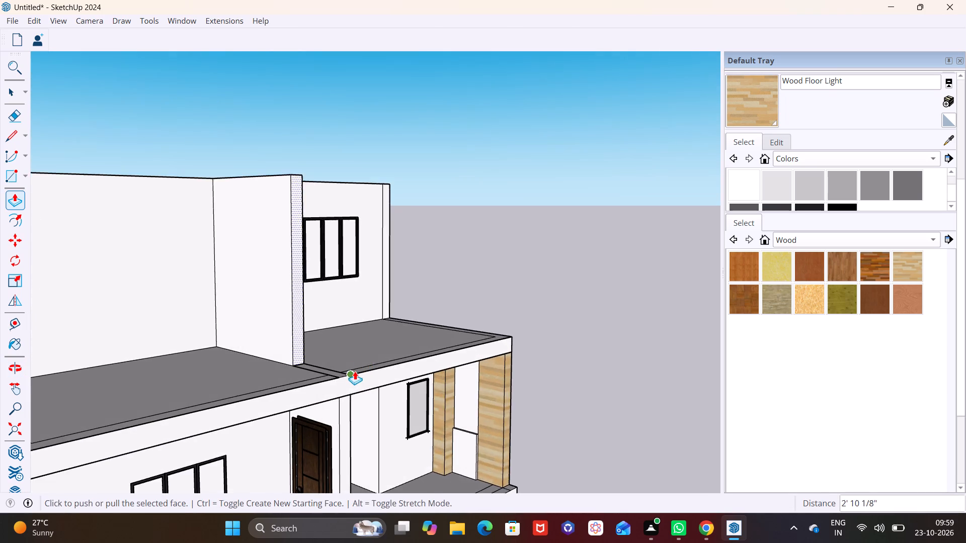
scroll(355, 372, down, 3)
middle_drag(340, 391, 176, 426)
scroll(263, 377, up, 5)
middle_drag(250, 398, 280, 338)
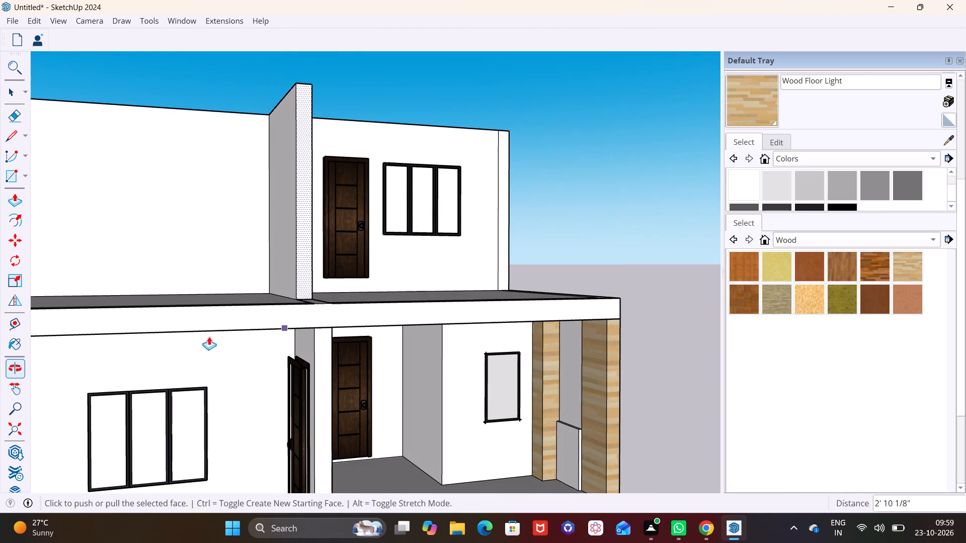
click(15, 138)
middle_drag(302, 281, 270, 403)
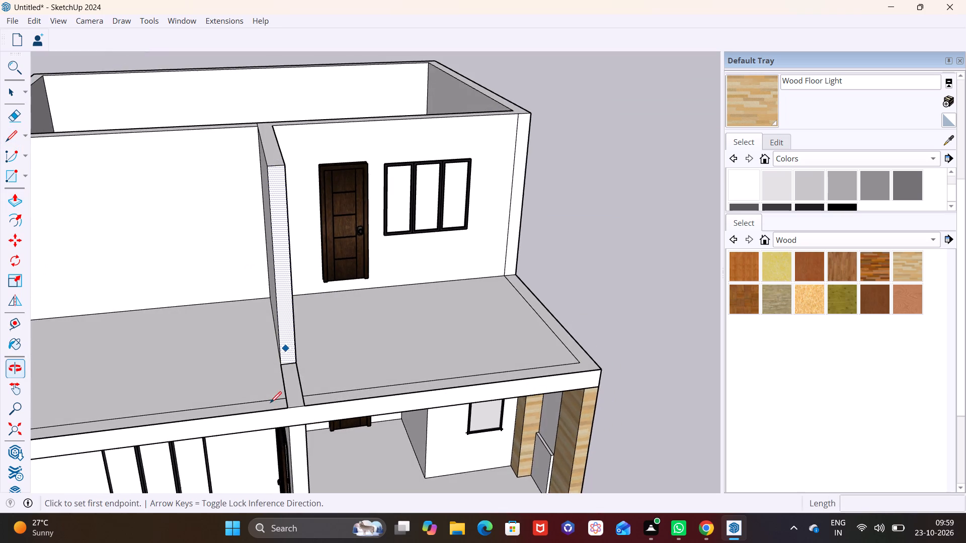
scroll(287, 383, up, 3)
click(281, 361)
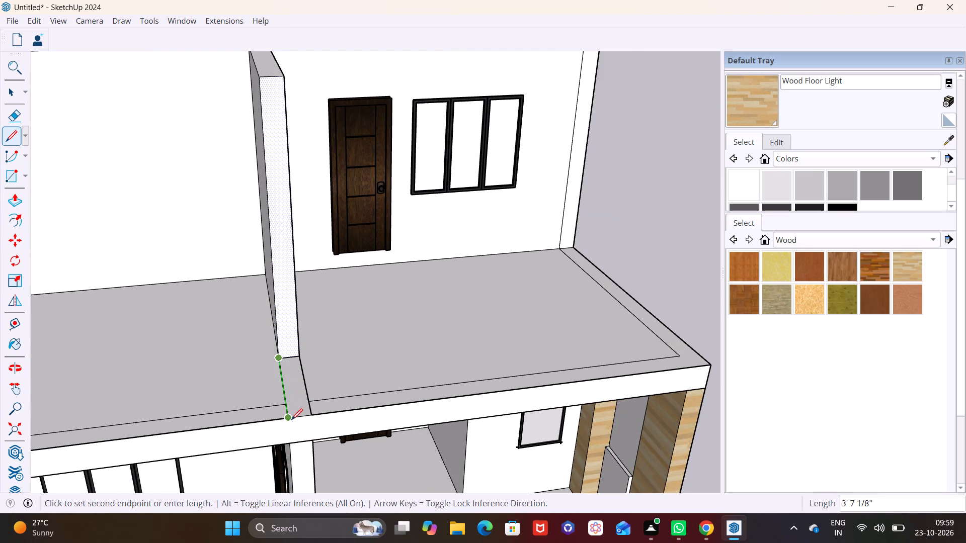
click(291, 420)
Continue the dividing line down the slab's front face and 9" across its underside at the ground-floor wall.
middle_drag(291, 420, 300, 325)
click(295, 315)
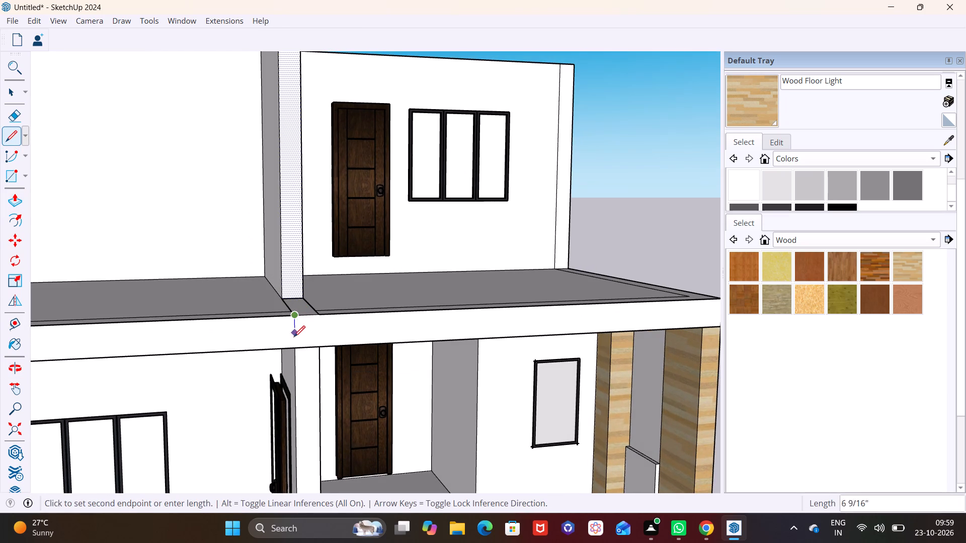
click(294, 345)
middle_drag(304, 354, 336, 231)
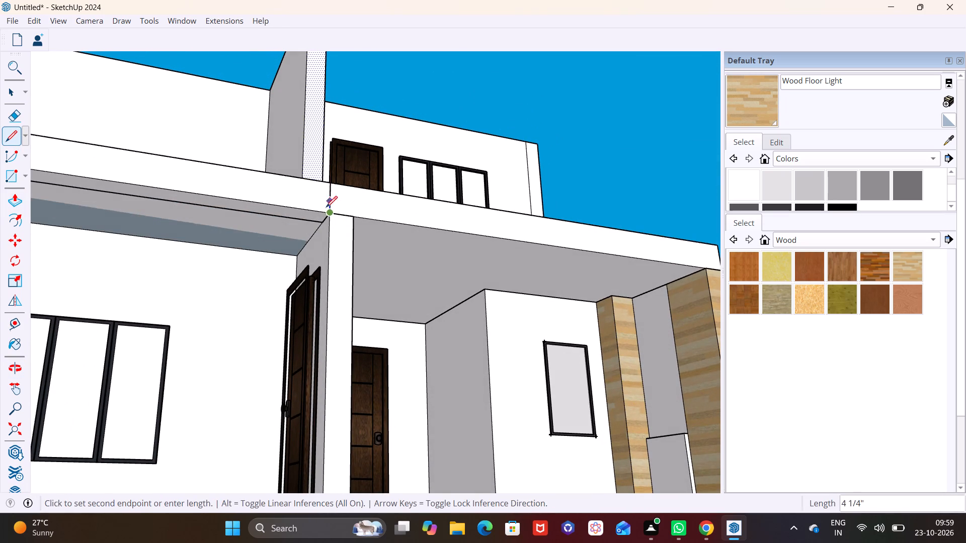
click(327, 216)
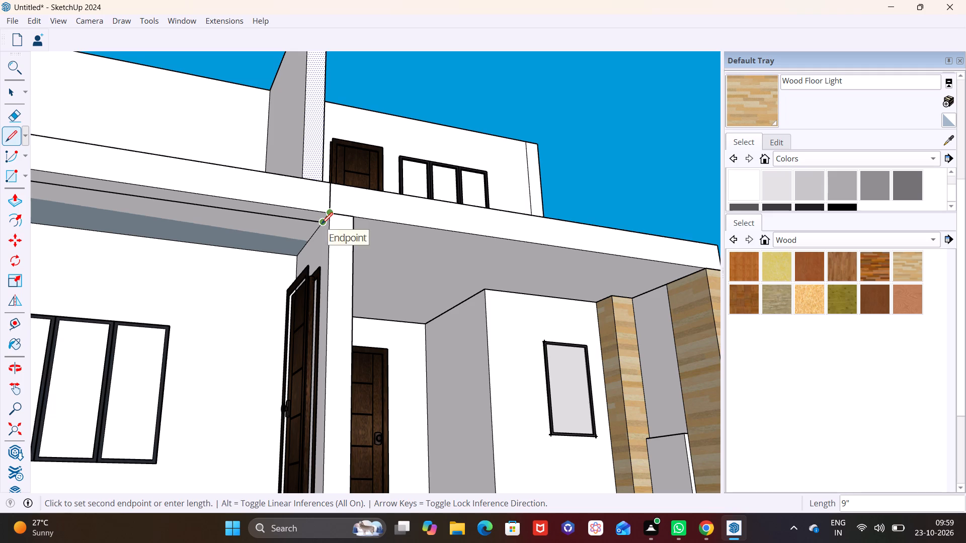
click(321, 224)
middle_drag(341, 255, 321, 317)
key(space)
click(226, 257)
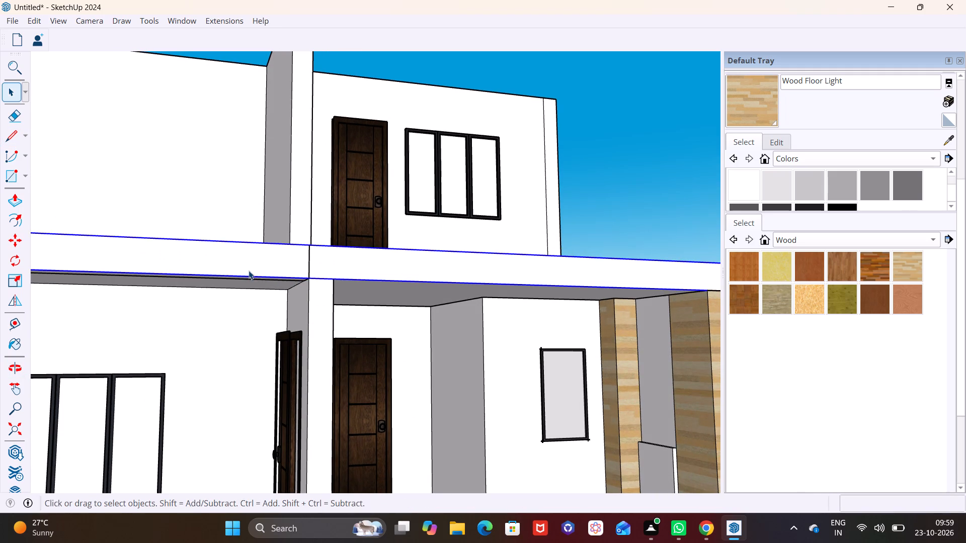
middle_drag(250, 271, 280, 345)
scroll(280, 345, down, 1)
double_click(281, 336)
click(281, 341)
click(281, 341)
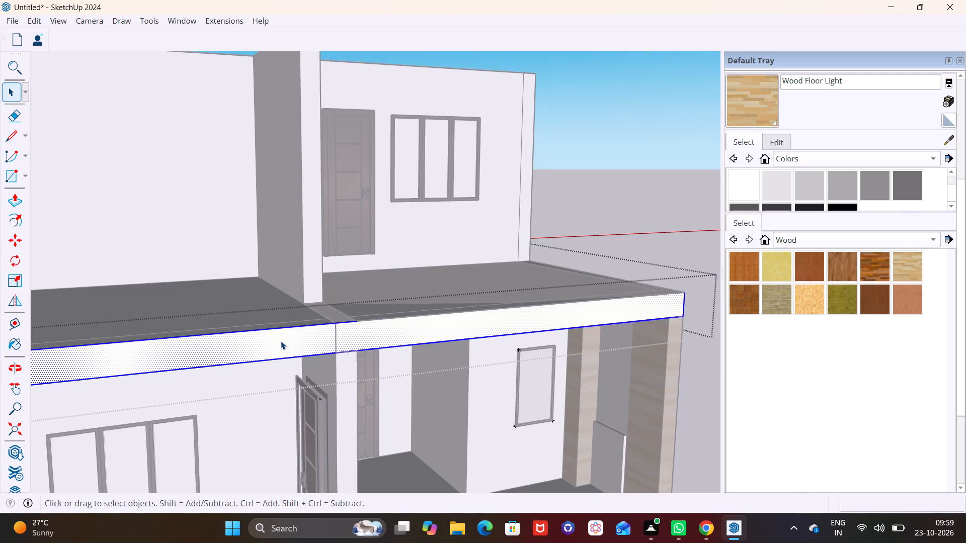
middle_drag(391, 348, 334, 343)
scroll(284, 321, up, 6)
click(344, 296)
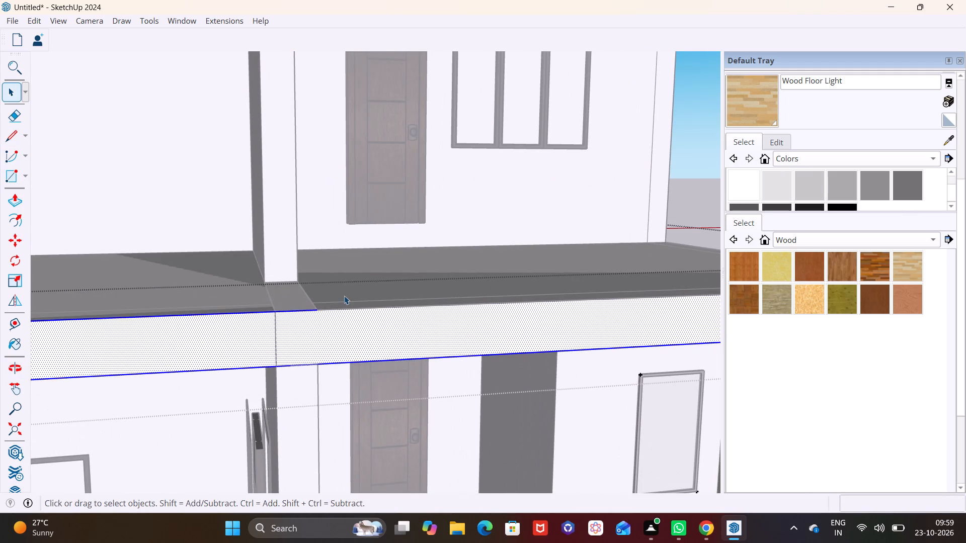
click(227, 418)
Draw a rectangle over the slab's front face, from its outer corner on the window side to the vertical dividing line.
middle_drag(252, 339, 356, 343)
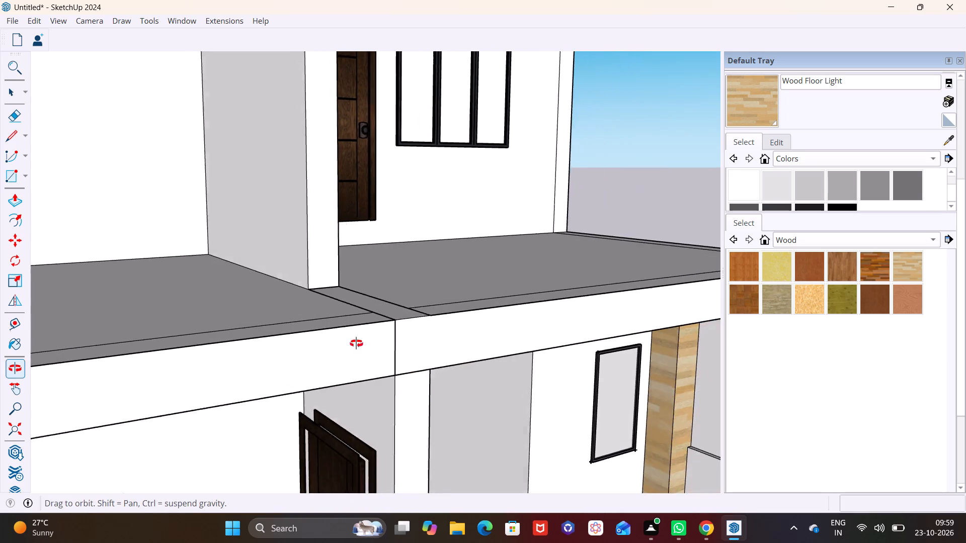
middle_drag(356, 343, 364, 340)
scroll(360, 346, down, 12)
shift+middle_drag(344, 367, 439, 341)
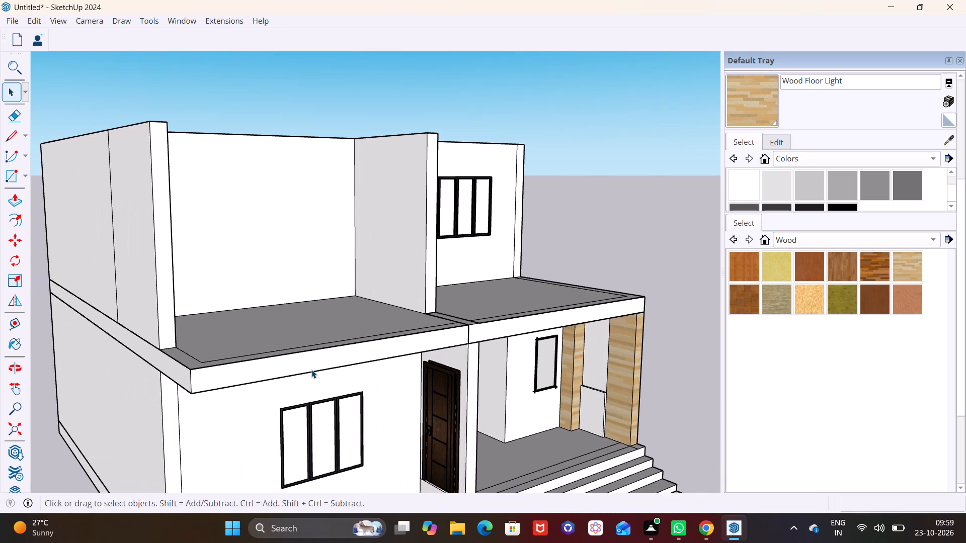
middle_drag(311, 370, 268, 340)
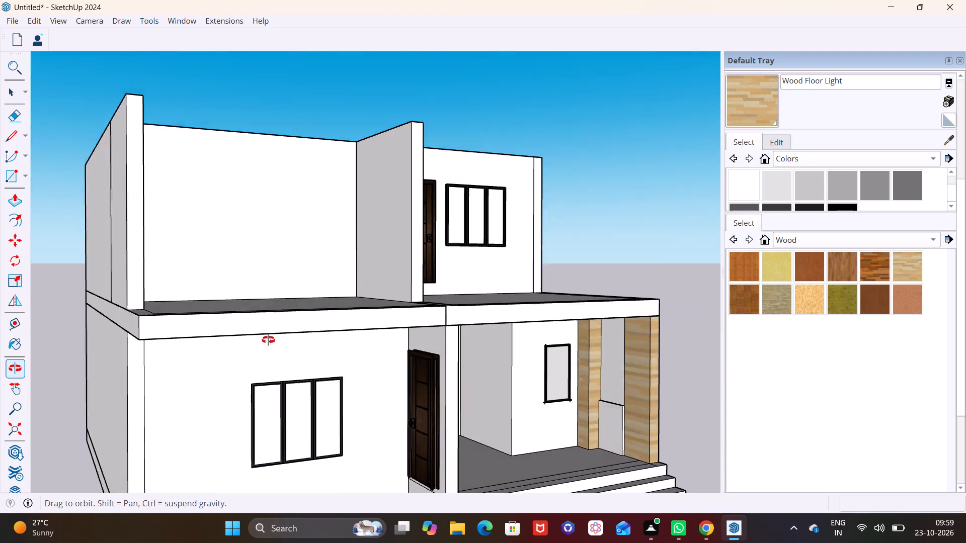
middle_drag(268, 340, 248, 290)
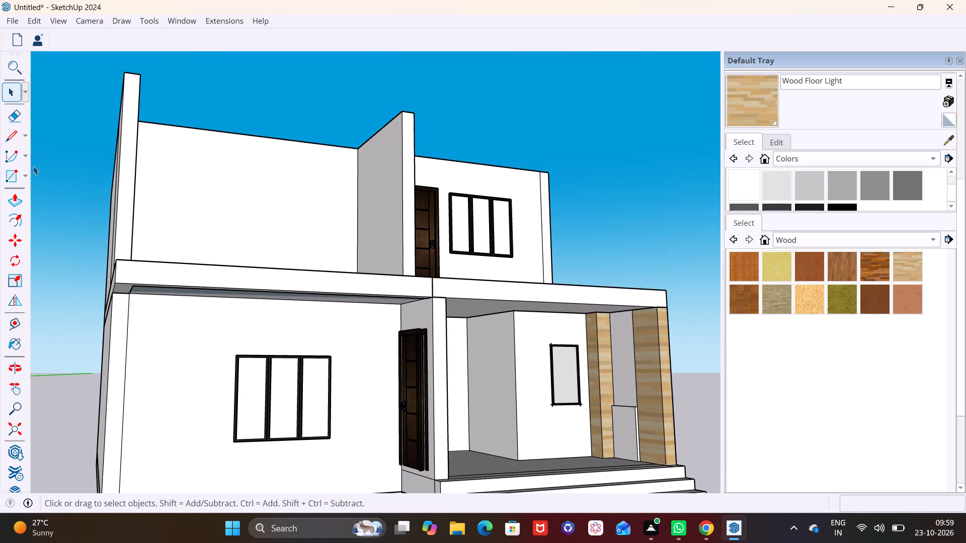
click(25, 175)
click(36, 190)
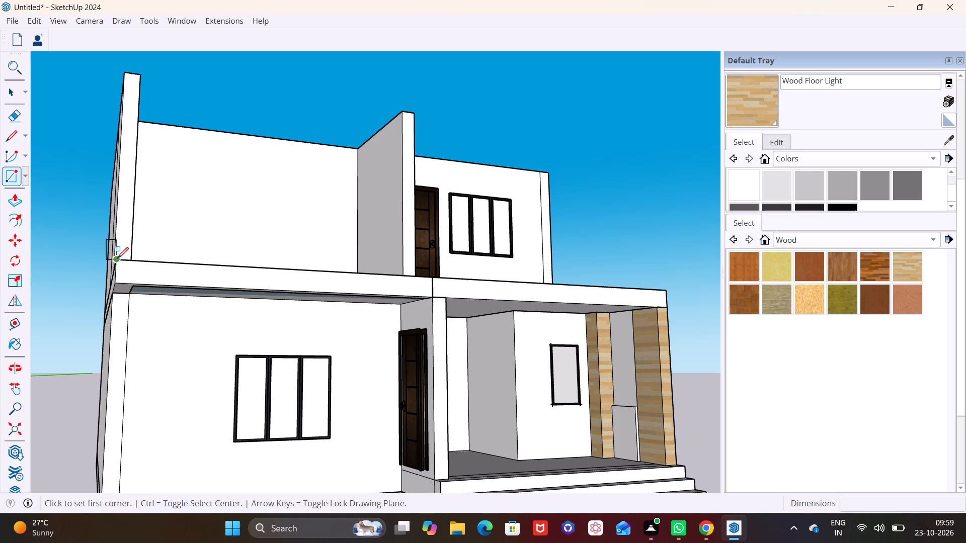
click(117, 258)
middle_drag(439, 303, 340, 342)
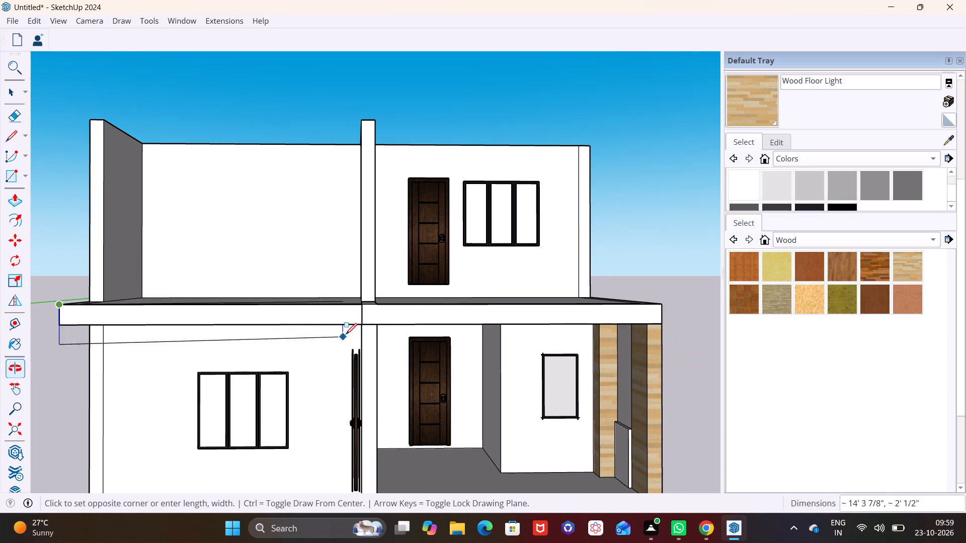
click(366, 327)
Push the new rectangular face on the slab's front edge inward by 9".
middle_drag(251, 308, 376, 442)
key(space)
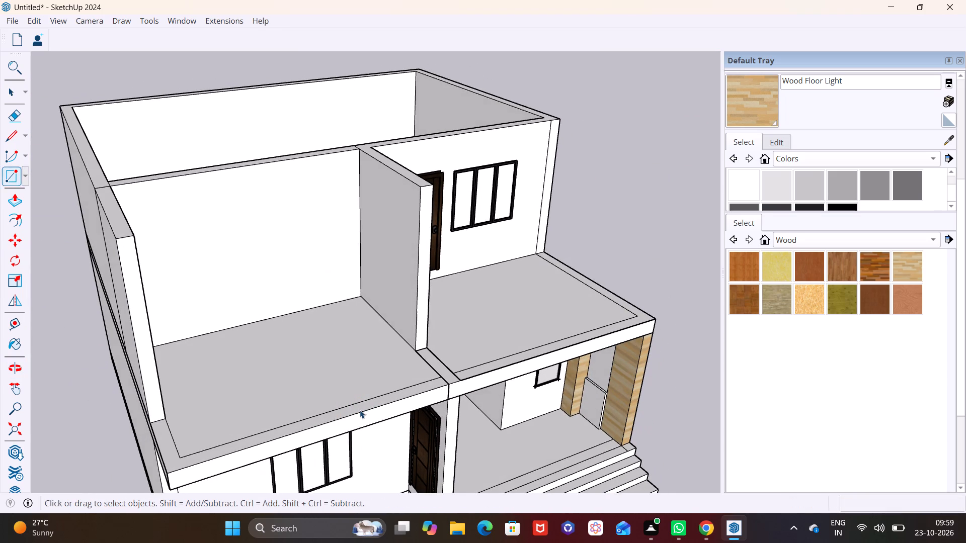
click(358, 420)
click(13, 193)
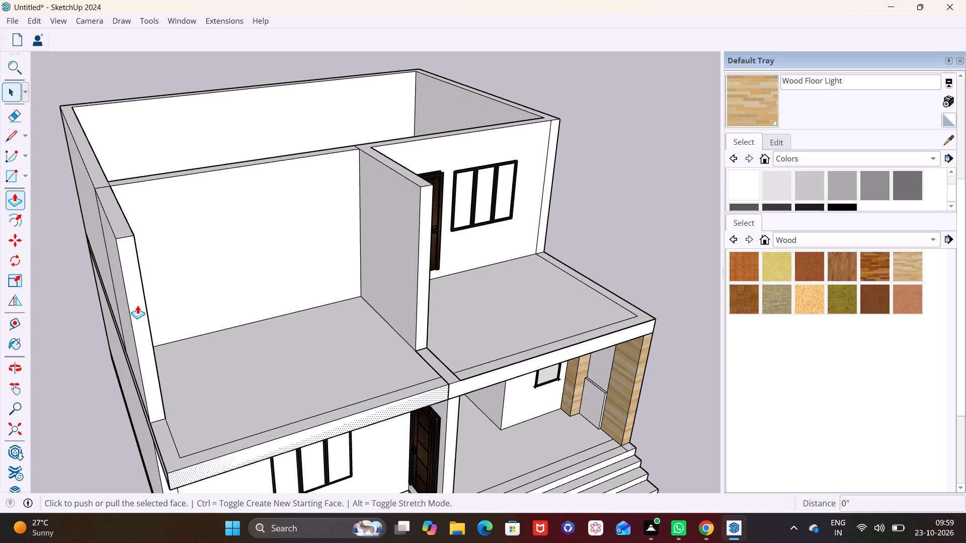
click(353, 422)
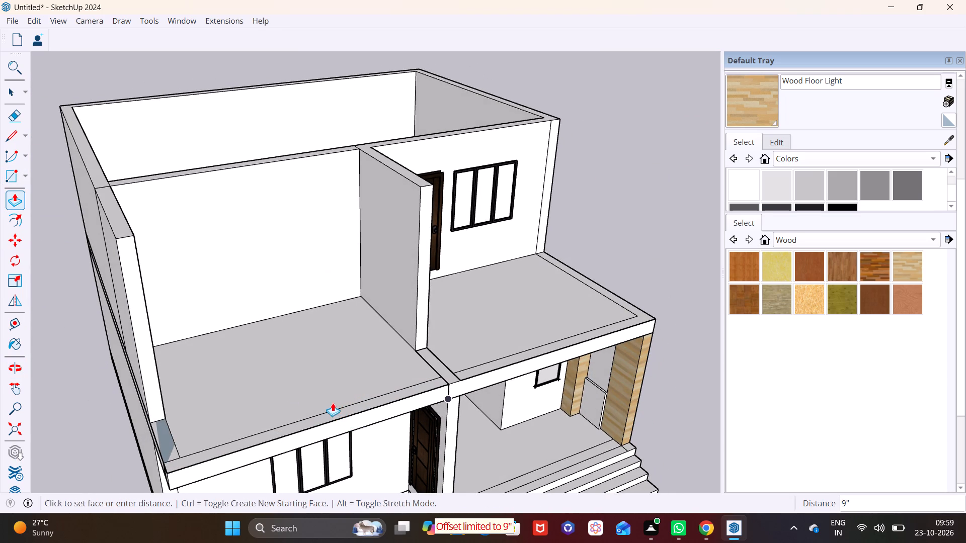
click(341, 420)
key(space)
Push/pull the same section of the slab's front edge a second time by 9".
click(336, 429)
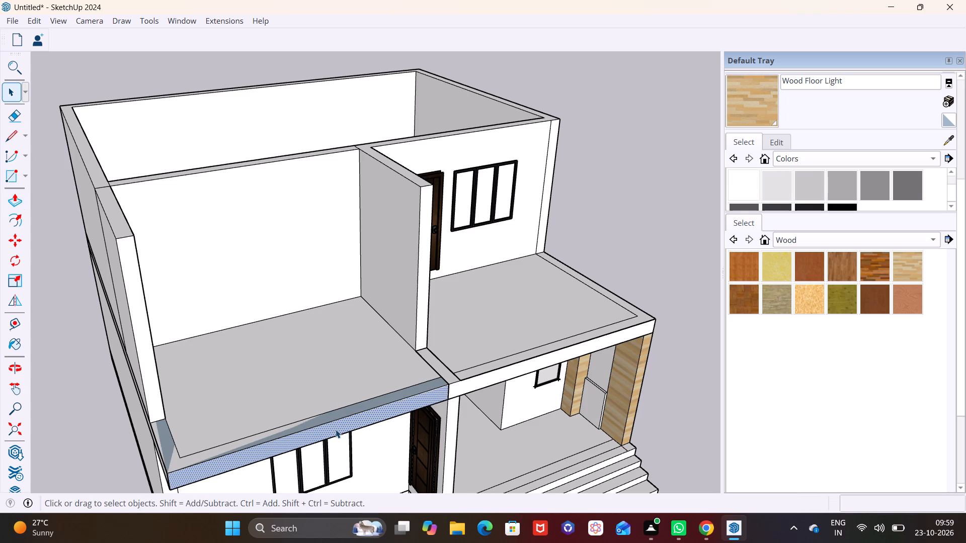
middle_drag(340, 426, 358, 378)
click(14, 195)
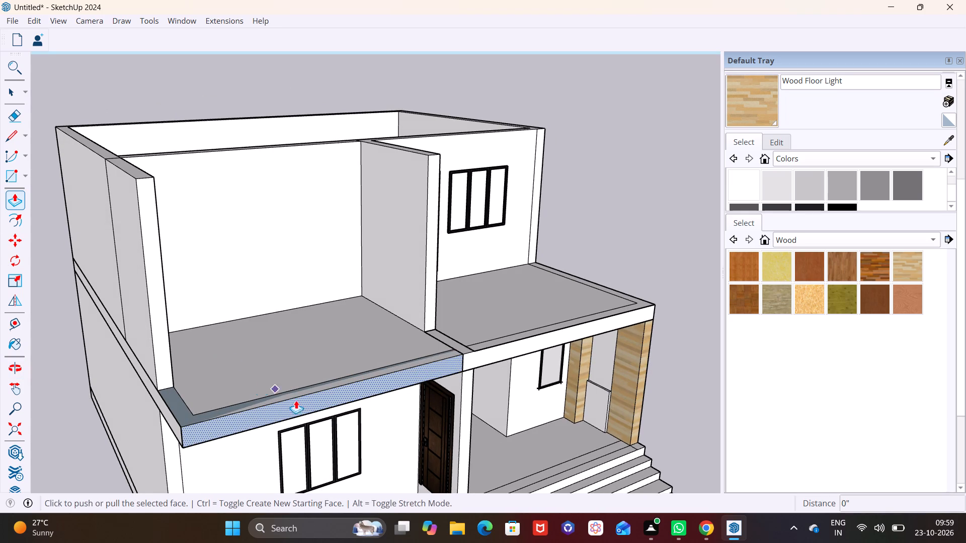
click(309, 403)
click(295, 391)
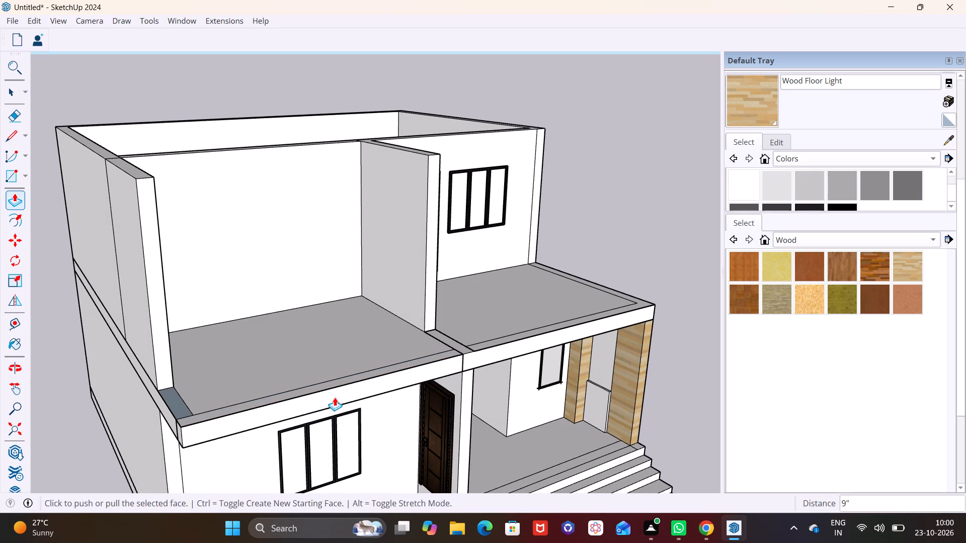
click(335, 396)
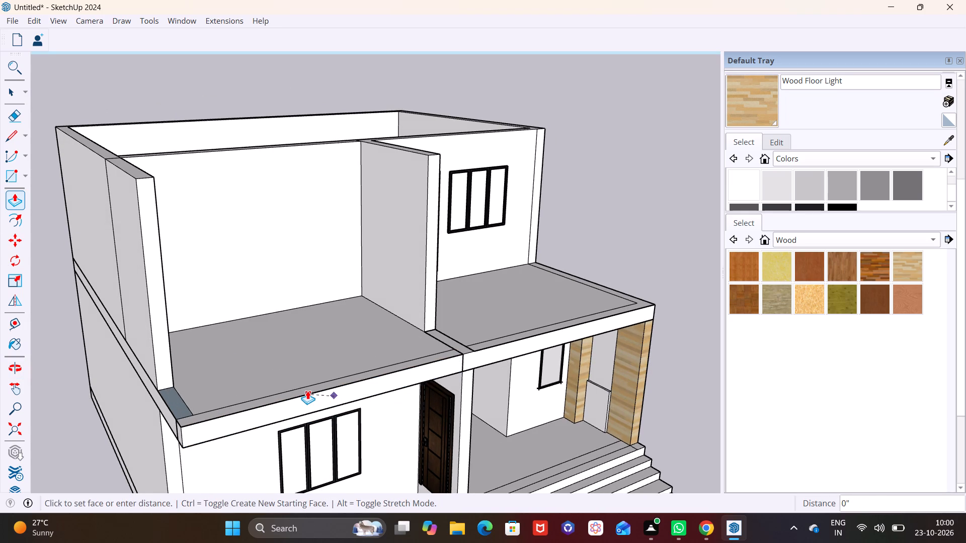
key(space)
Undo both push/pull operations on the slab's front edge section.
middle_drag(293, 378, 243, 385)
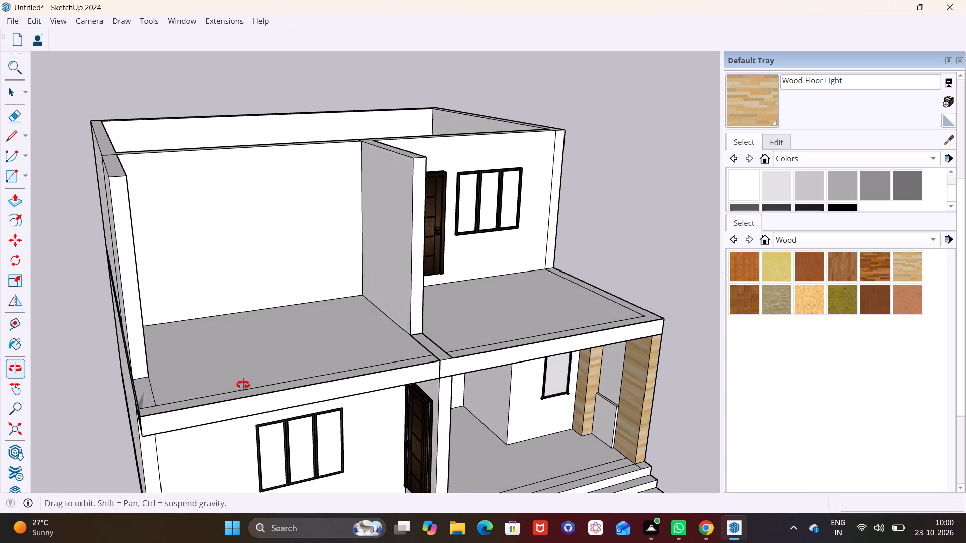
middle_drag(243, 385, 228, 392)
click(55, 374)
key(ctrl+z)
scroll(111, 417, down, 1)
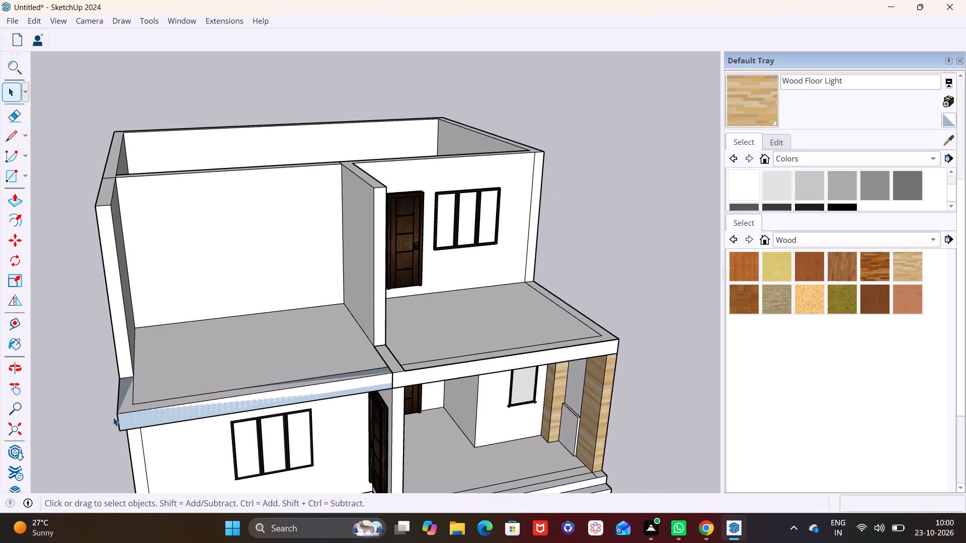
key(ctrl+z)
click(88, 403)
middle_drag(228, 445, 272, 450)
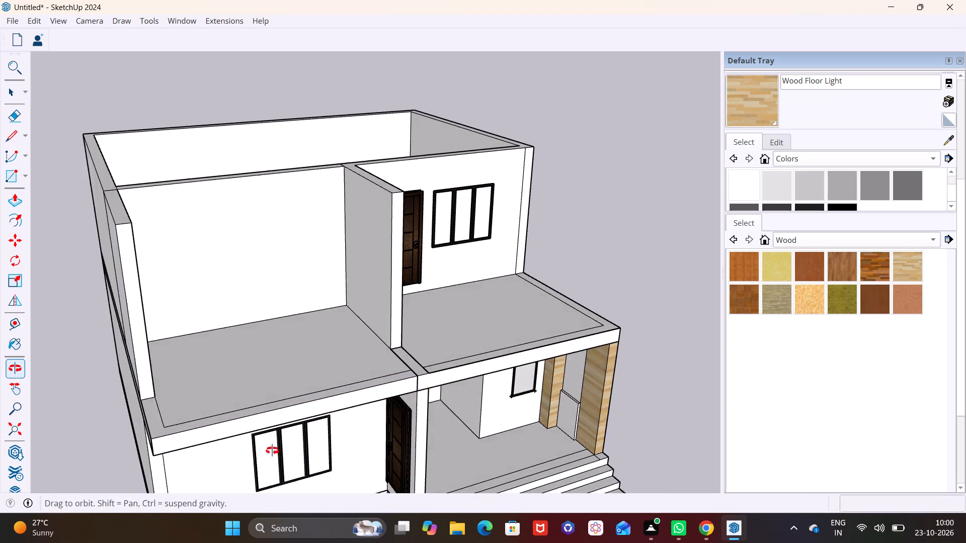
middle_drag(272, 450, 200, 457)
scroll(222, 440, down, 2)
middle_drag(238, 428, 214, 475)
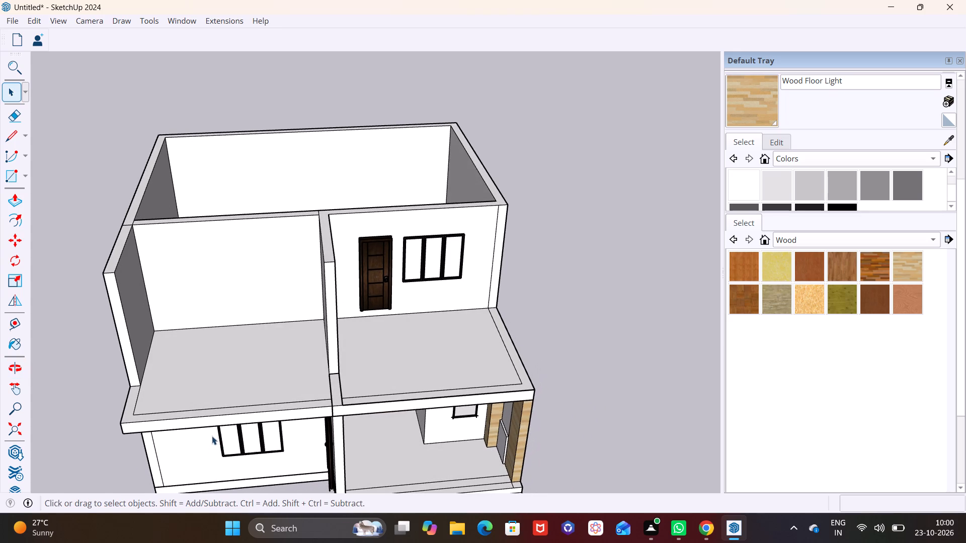
Draw a 14' 10 3/4" by 3' 11 1/16" rectangle on the upper slab, from the outer wall's foot to the dividing wall's front corner.
scroll(233, 407, down, 2)
middle_drag(234, 407, 227, 427)
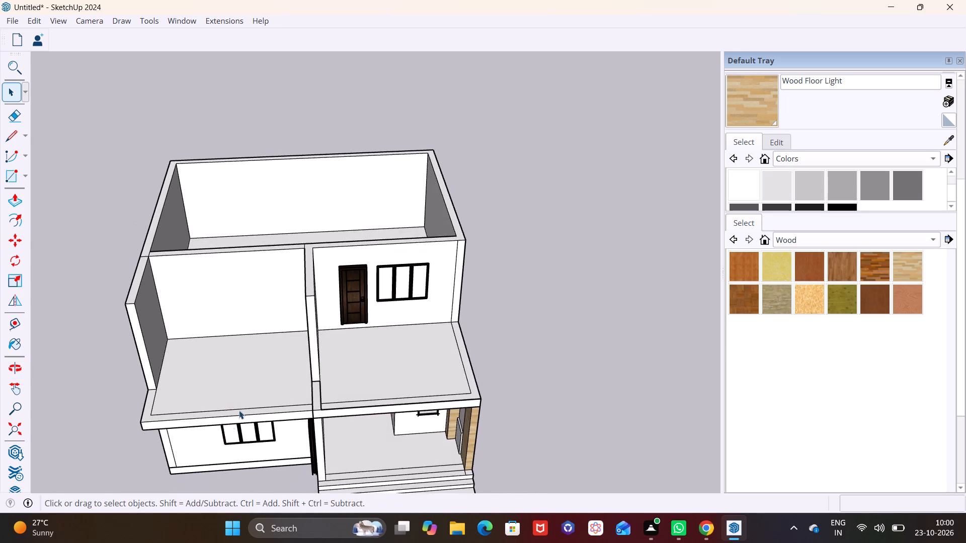
scroll(251, 405, up, 5)
middle_drag(273, 410, 409, 377)
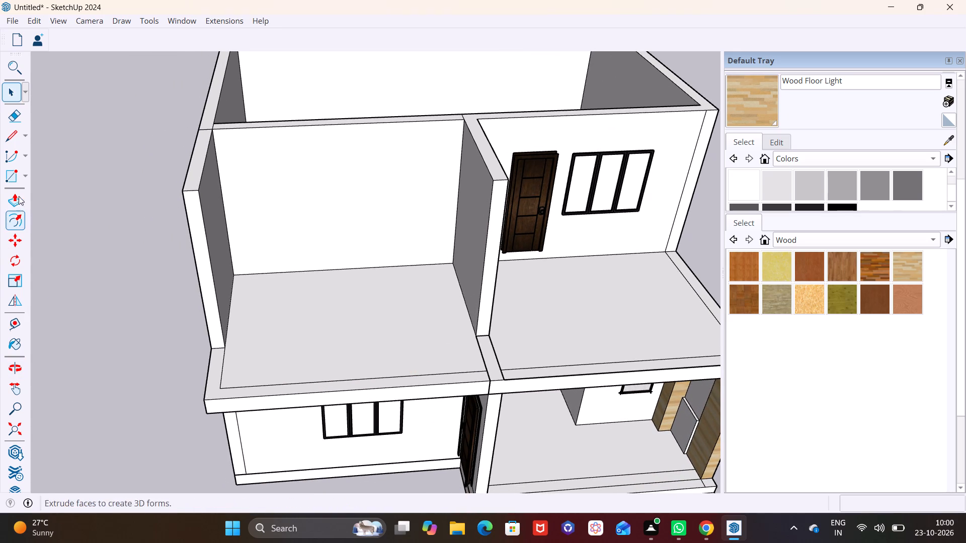
click(25, 182)
click(32, 194)
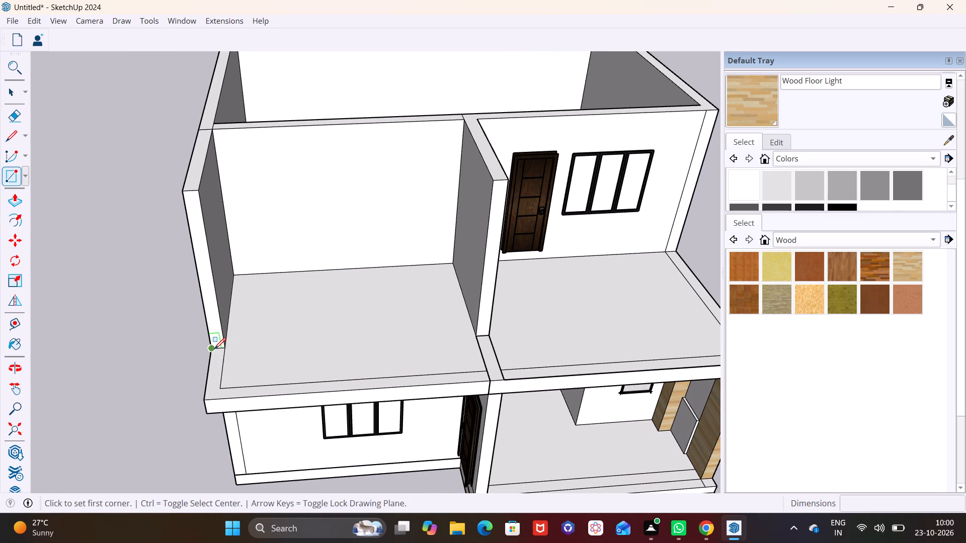
click(214, 349)
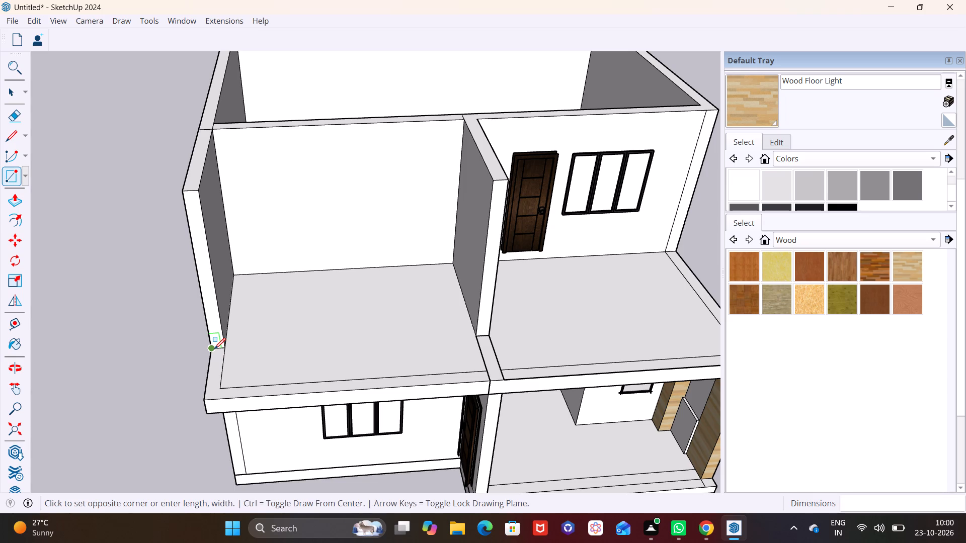
click(489, 382)
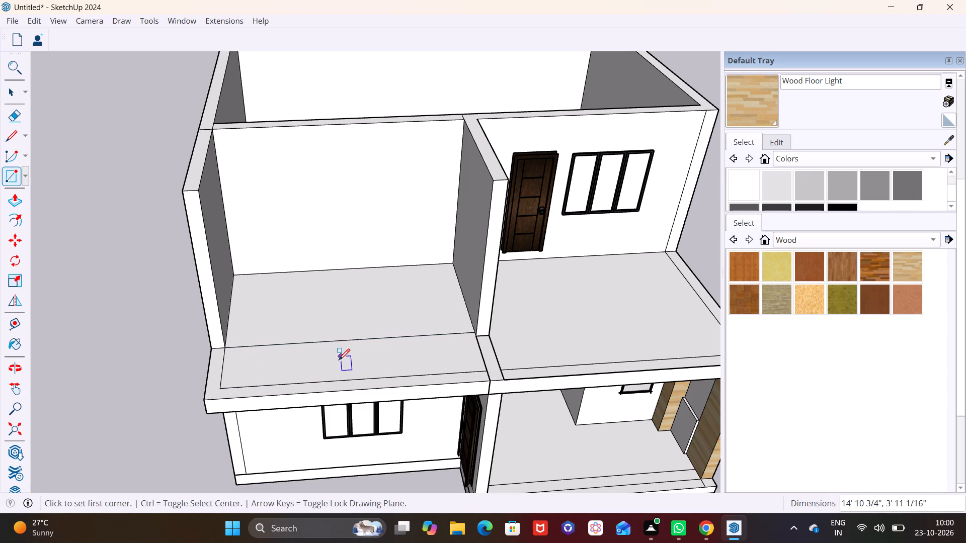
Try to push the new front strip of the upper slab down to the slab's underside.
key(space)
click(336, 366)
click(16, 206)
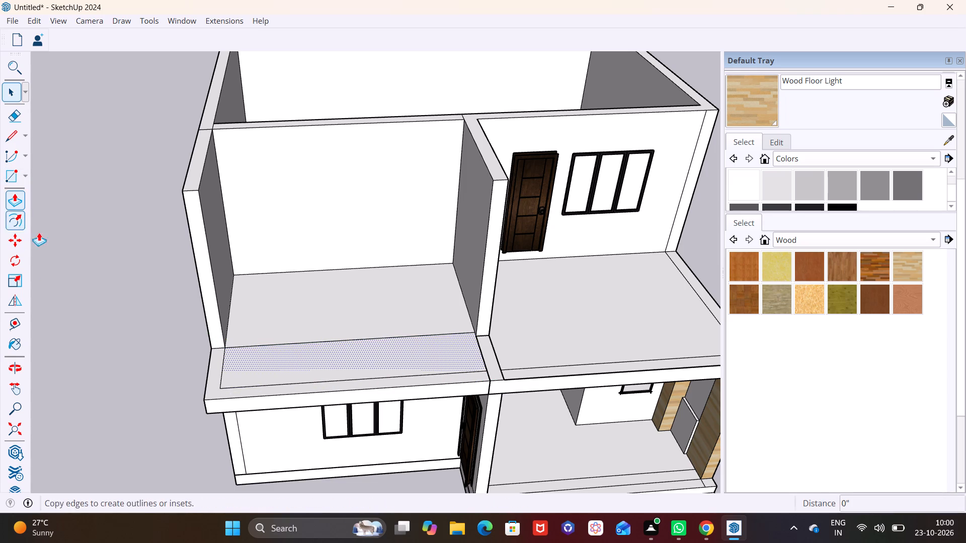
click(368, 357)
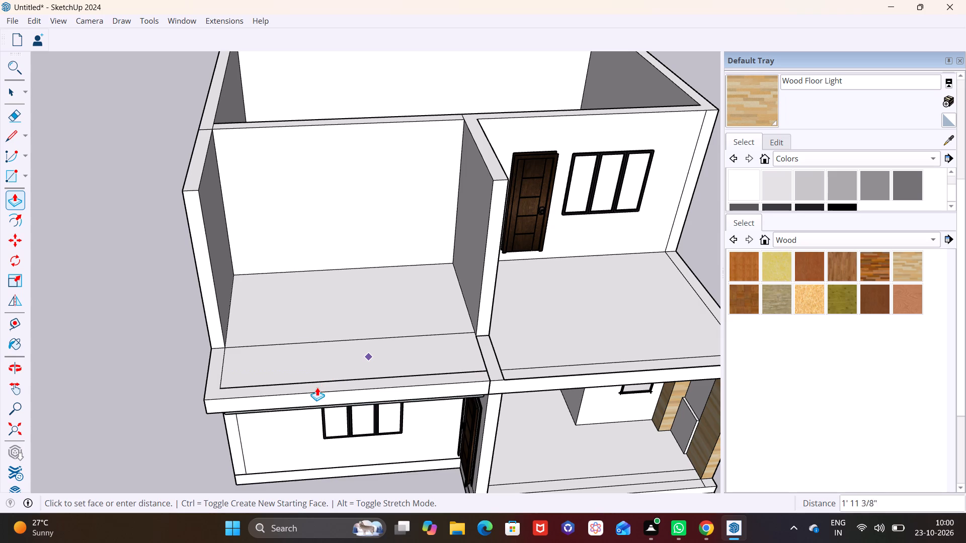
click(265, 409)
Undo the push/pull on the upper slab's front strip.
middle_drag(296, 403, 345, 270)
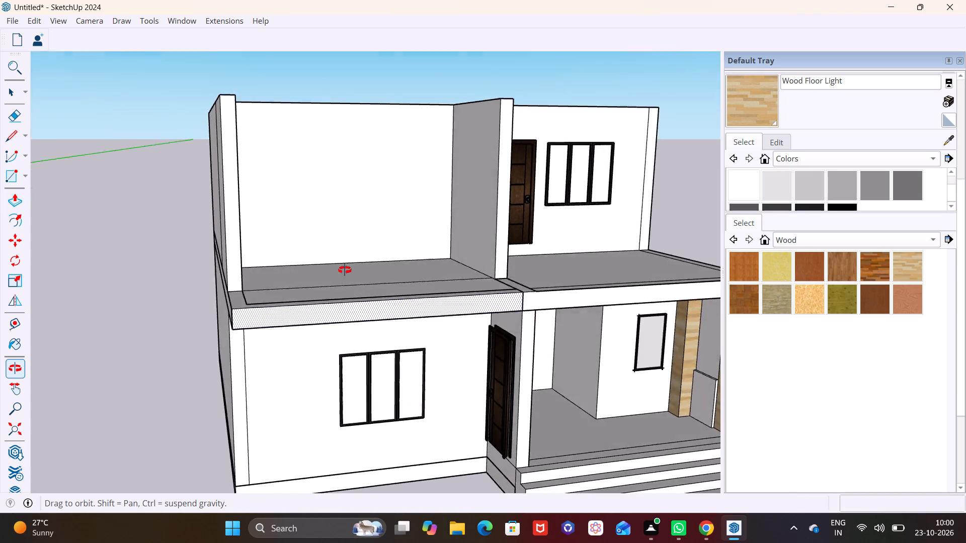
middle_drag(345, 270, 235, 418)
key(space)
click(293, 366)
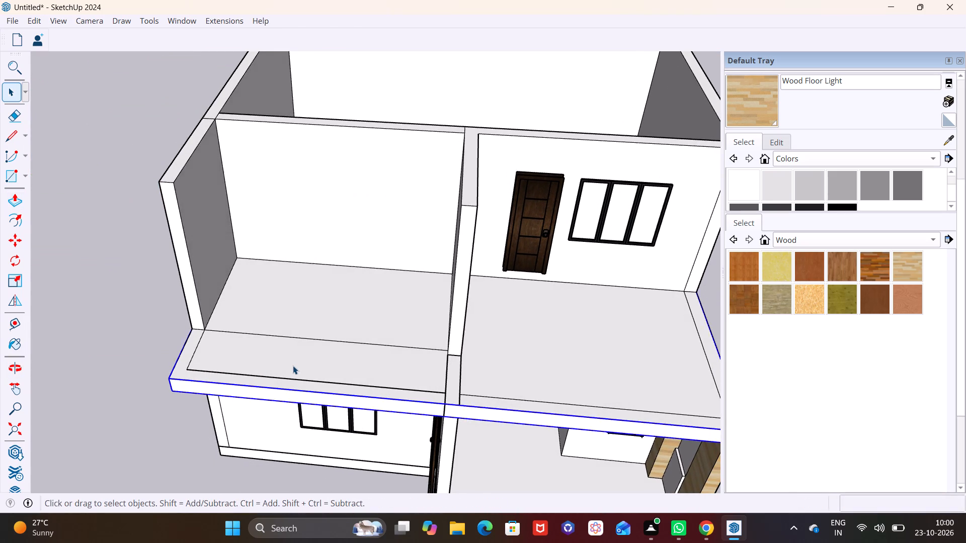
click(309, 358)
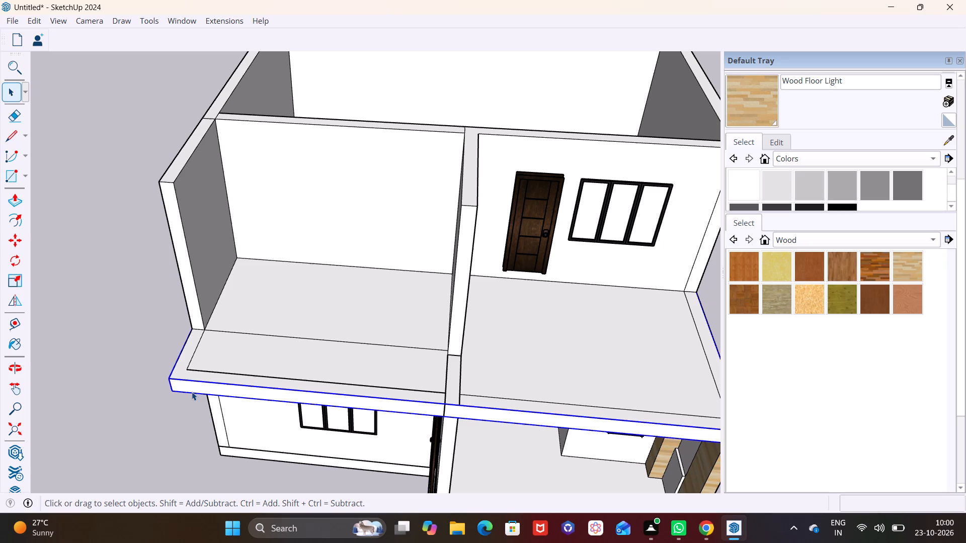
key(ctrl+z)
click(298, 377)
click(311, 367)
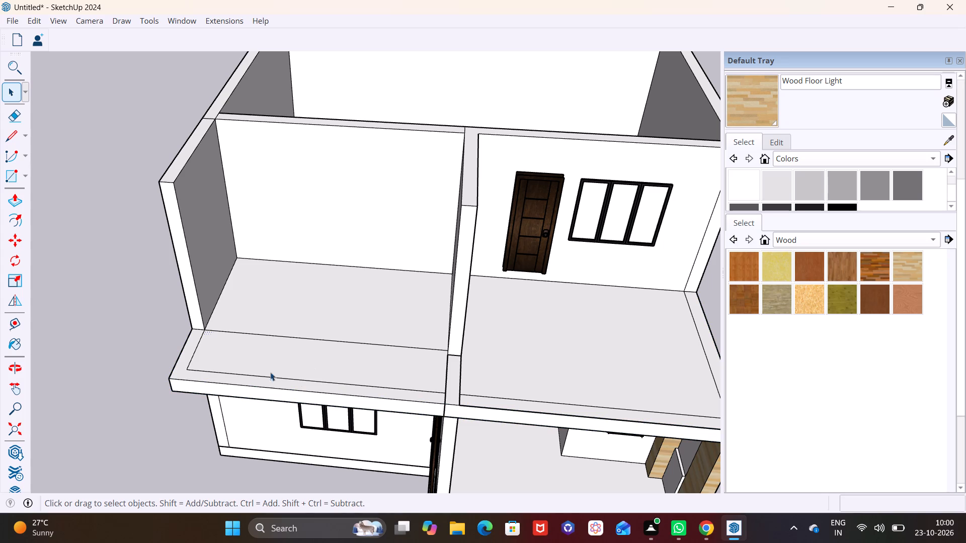
Redraw the 14' 10 3/4" by 3' 11 1/16" rectangle over the slab's front strip, between the outer wall and the dividing wall.
click(22, 179)
click(24, 190)
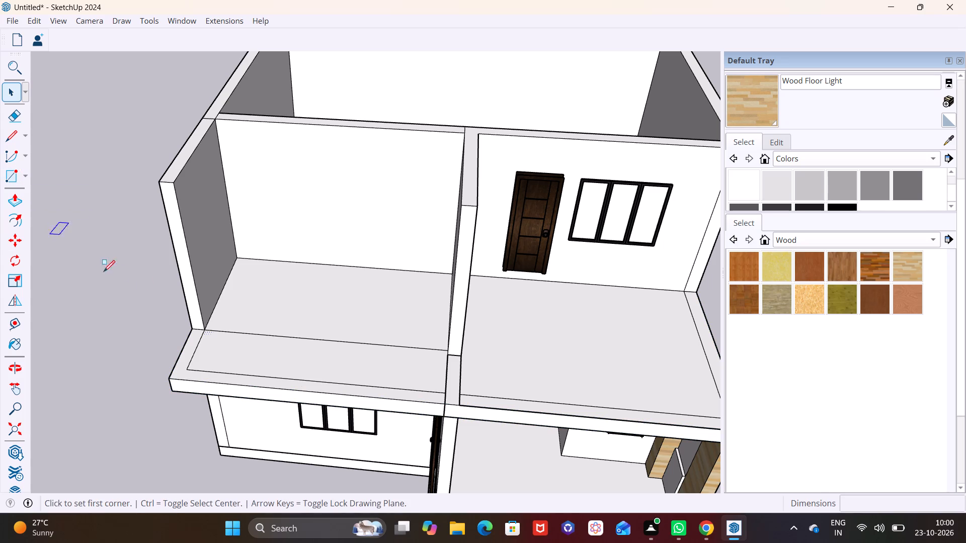
click(194, 331)
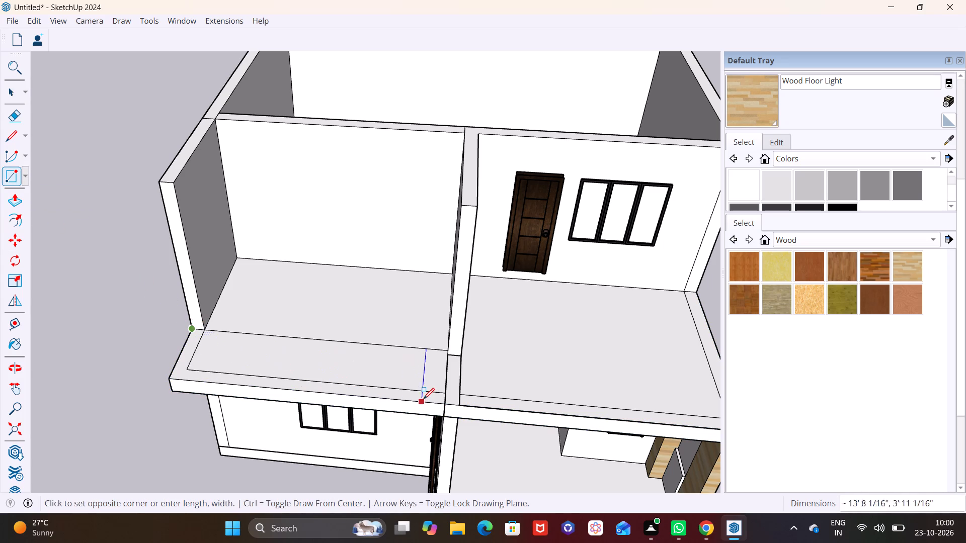
click(443, 402)
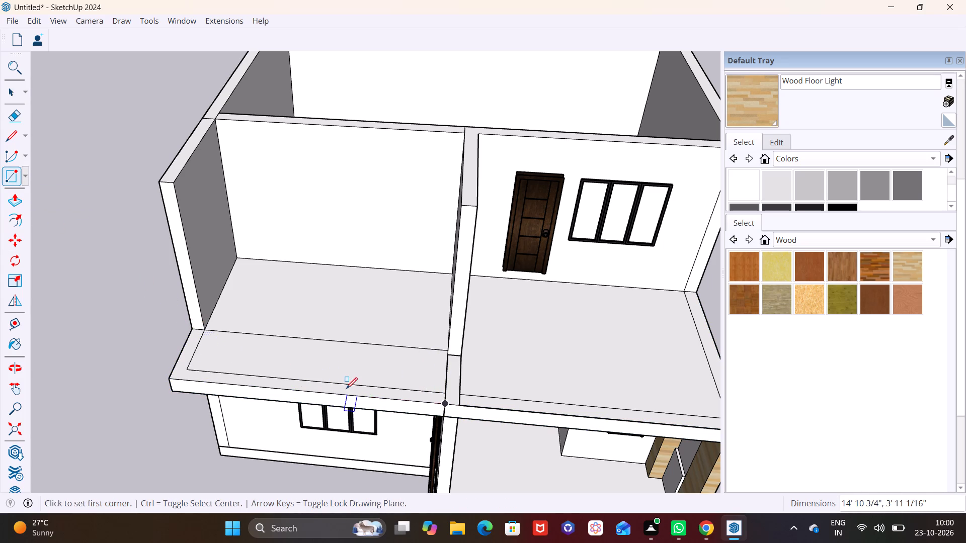
Delete the top and underside faces of the slab's projecting front strip to open it through above the ground-floor window.
key(space)
click(348, 363)
key(Delete)
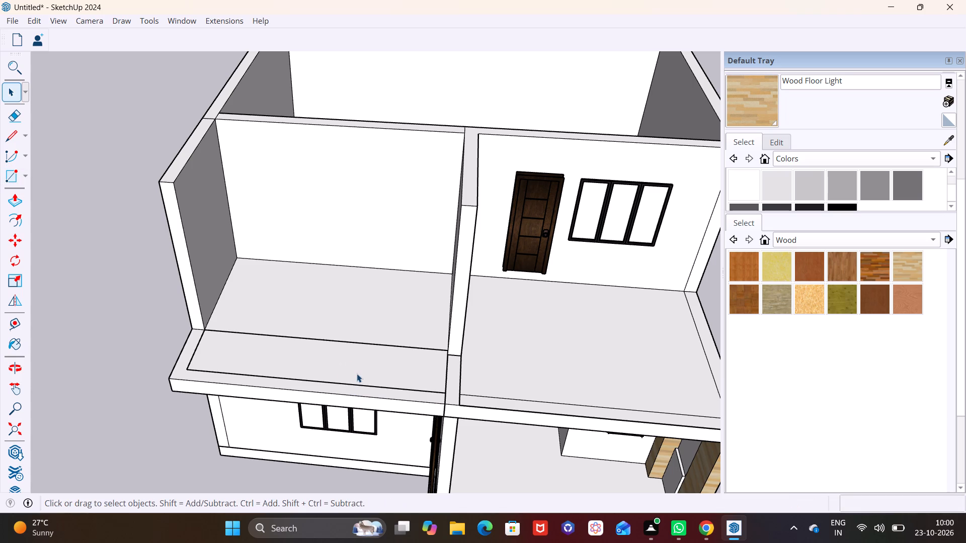
click(357, 374)
key(Delete)
middle_drag(305, 364, 361, 207)
middle_drag(291, 350, 294, 329)
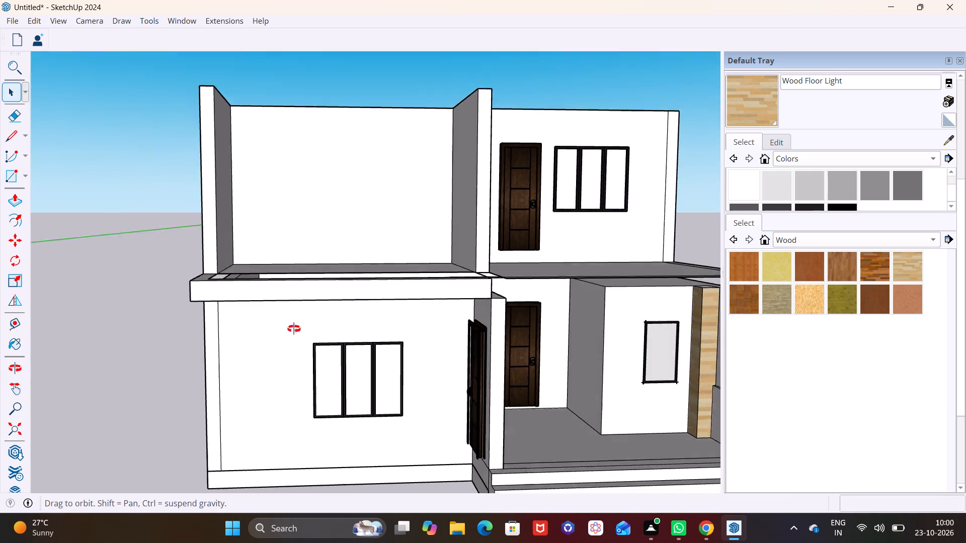
middle_drag(294, 329, 314, 164)
click(305, 182)
key(Delete)
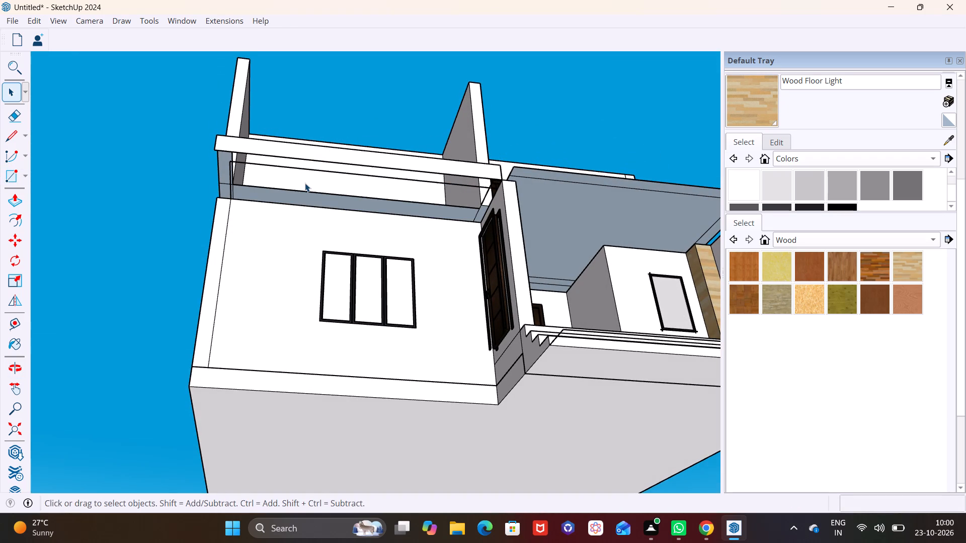
Delete the remaining rim faces and the outer side edge of the slab projection at its outer-wall end.
middle_drag(305, 183, 250, 343)
middle_drag(290, 232, 256, 395)
scroll(253, 375, up, 3)
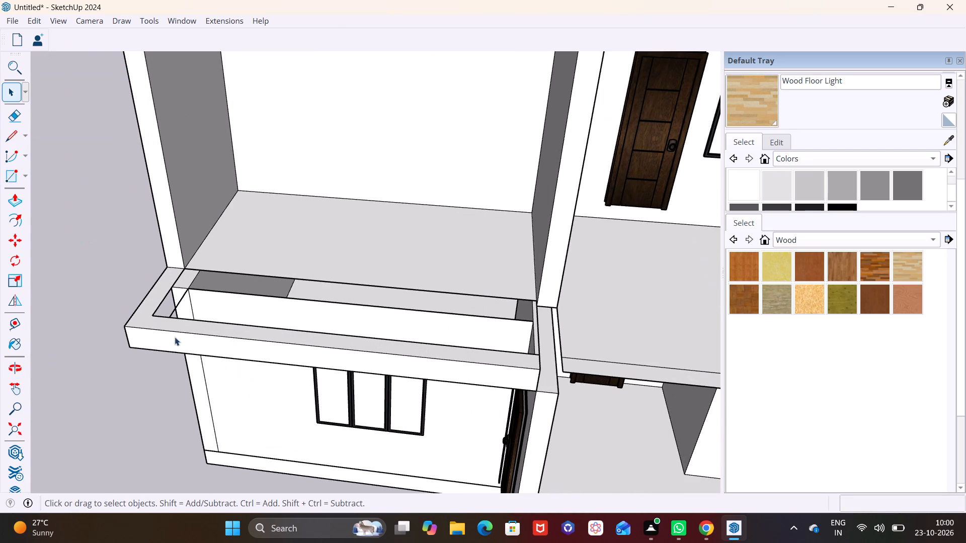
click(152, 305)
key(Delete)
click(166, 296)
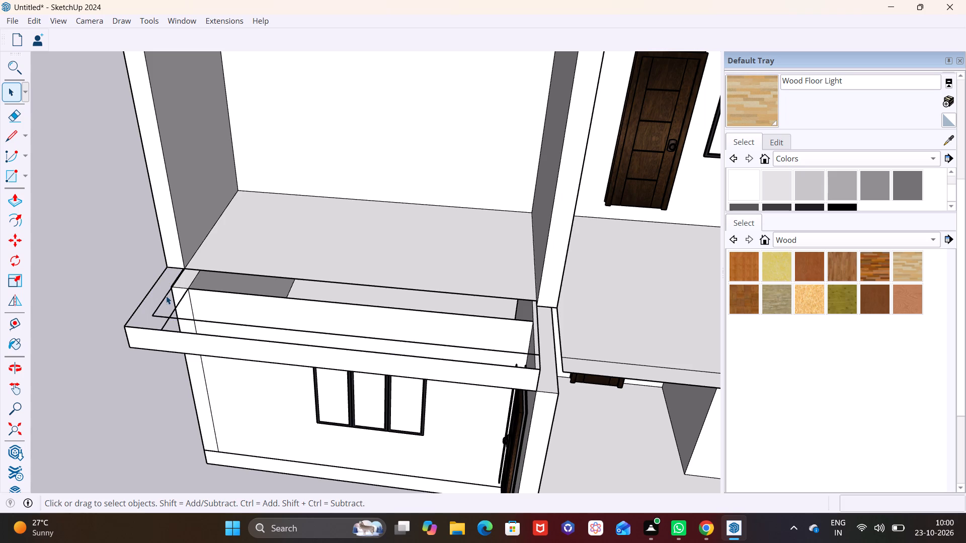
key(Delete)
click(148, 294)
key(Delete)
Delete the front face of the slab projection along with its top, bottom and end edges.
click(149, 331)
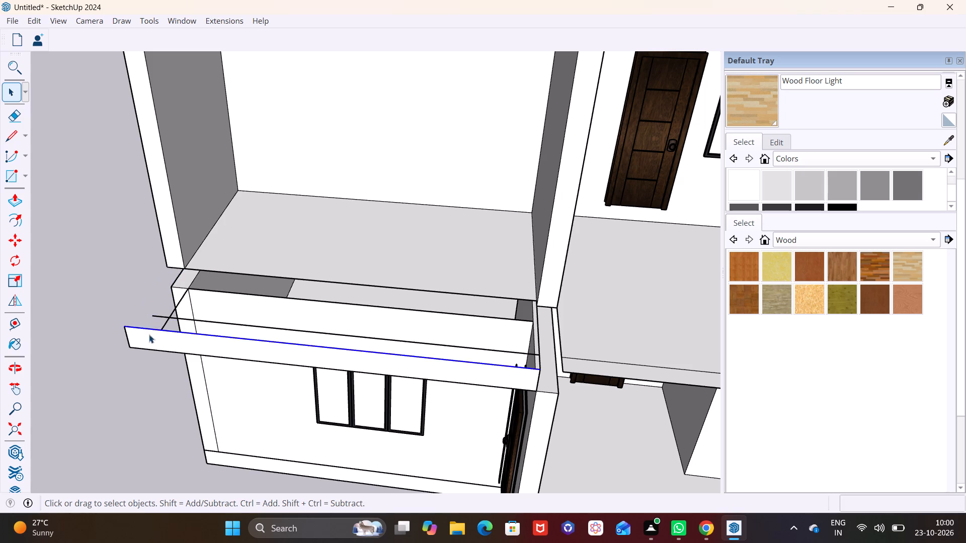
key(Delete)
click(148, 342)
click(148, 346)
click(148, 348)
key(Delete)
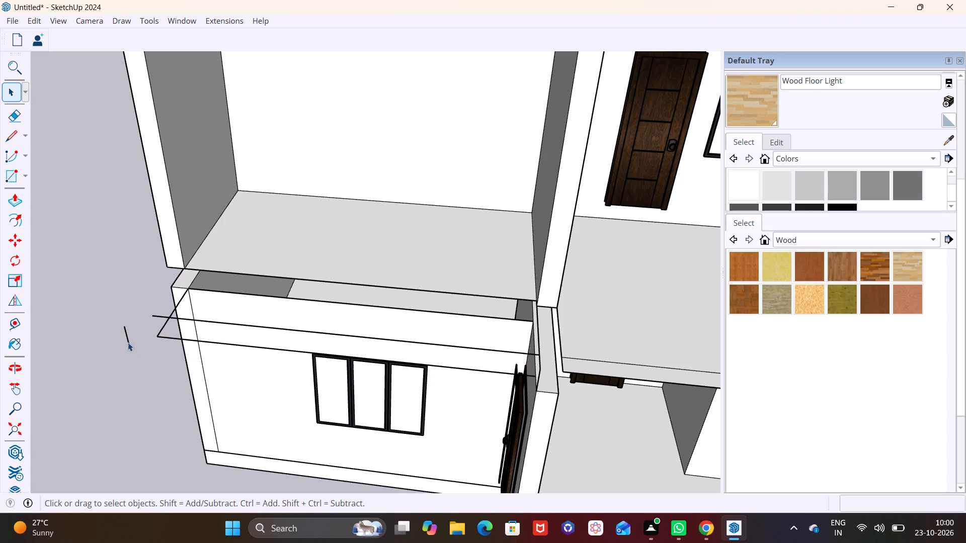
click(128, 337)
key(Delete)
Delete the leftover inner rim edges projecting in front of the wall above the ground-floor window.
click(174, 318)
key(Delete)
click(167, 335)
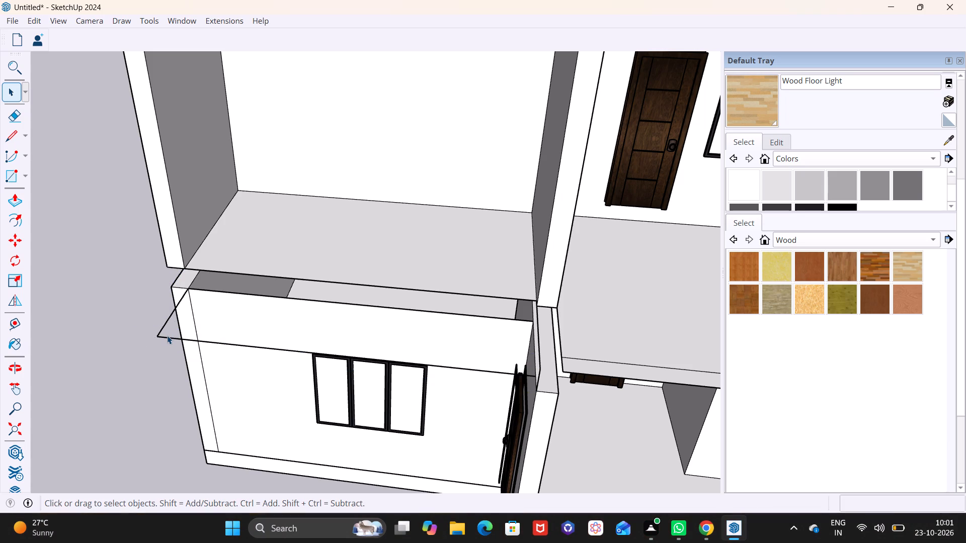
key(Delete)
click(168, 321)
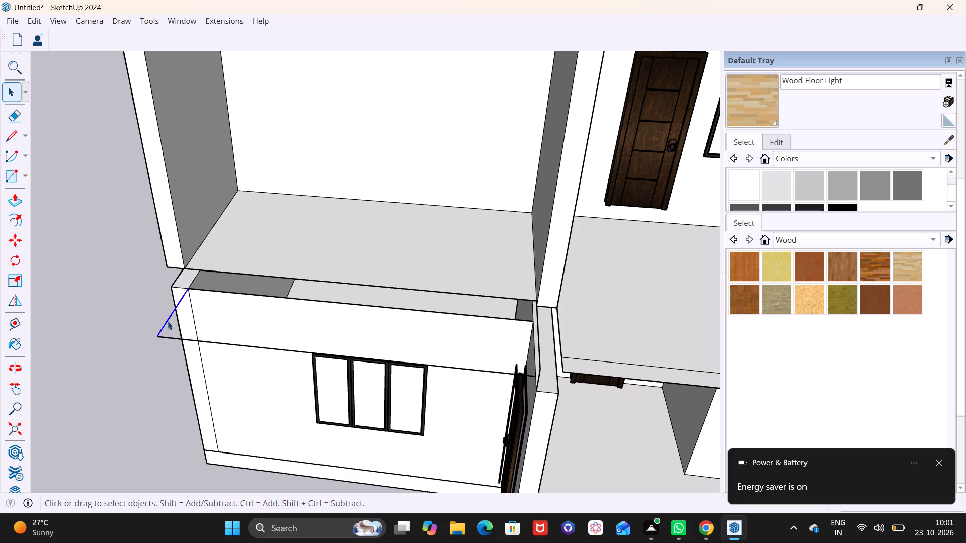
key(Delete)
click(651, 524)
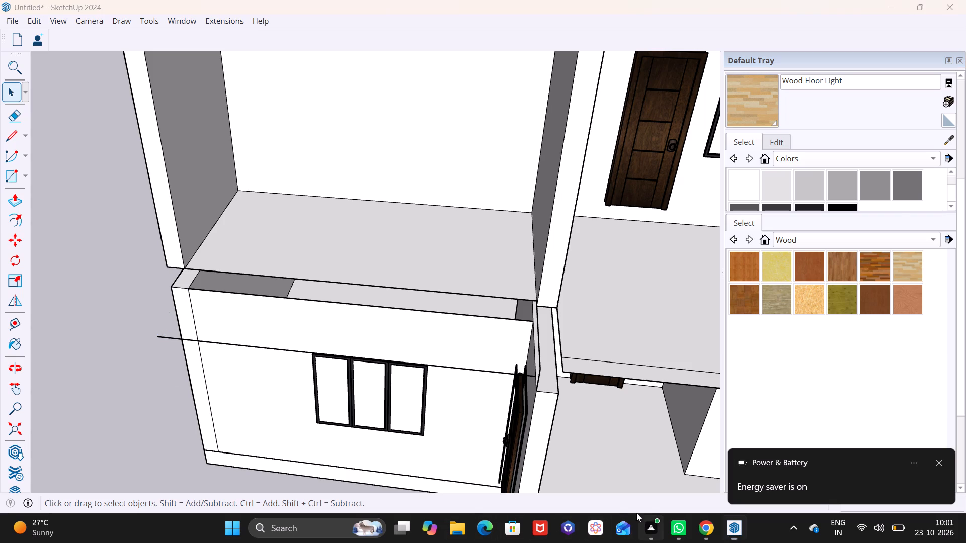
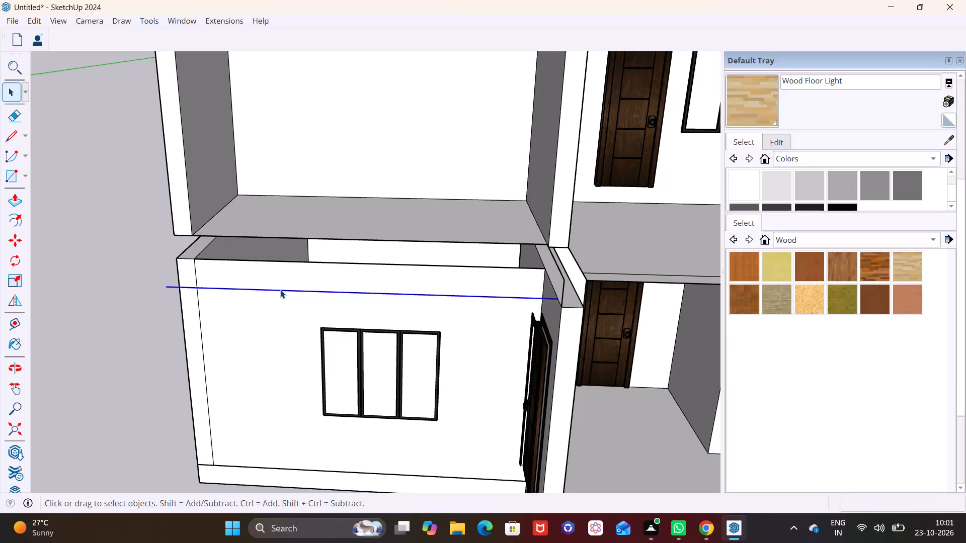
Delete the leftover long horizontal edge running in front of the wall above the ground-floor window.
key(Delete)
Undo the series of deletions made on the slab's front projection above the ground-floor window.
middle_drag(286, 279, 390, 185)
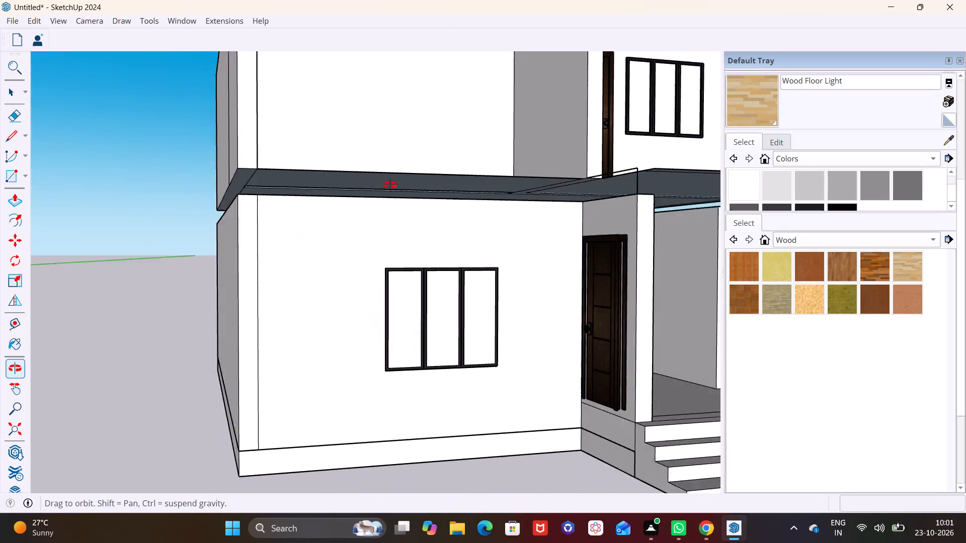
middle_drag(390, 185, 496, 197)
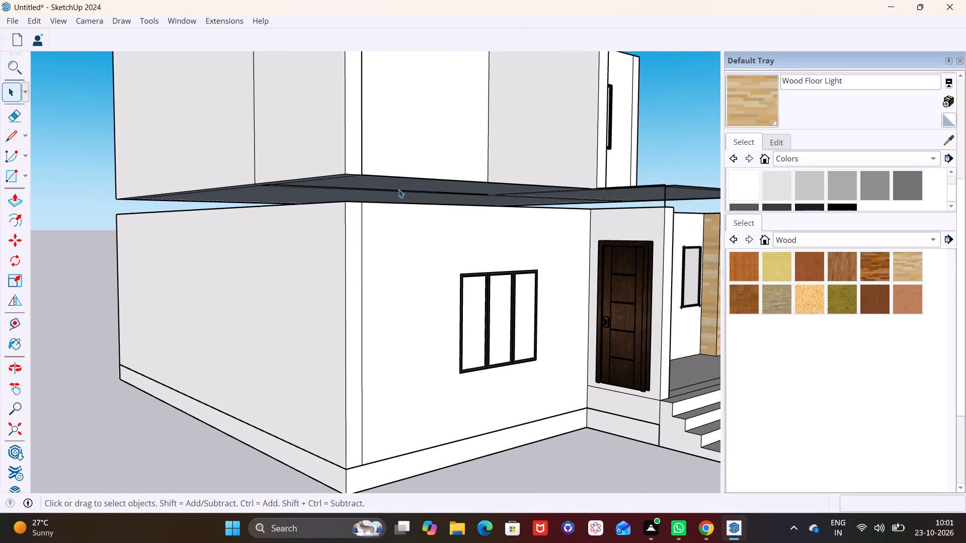
middle_drag(398, 189, 234, 218)
scroll(390, 226, down, 6)
middle_drag(459, 254, 299, 248)
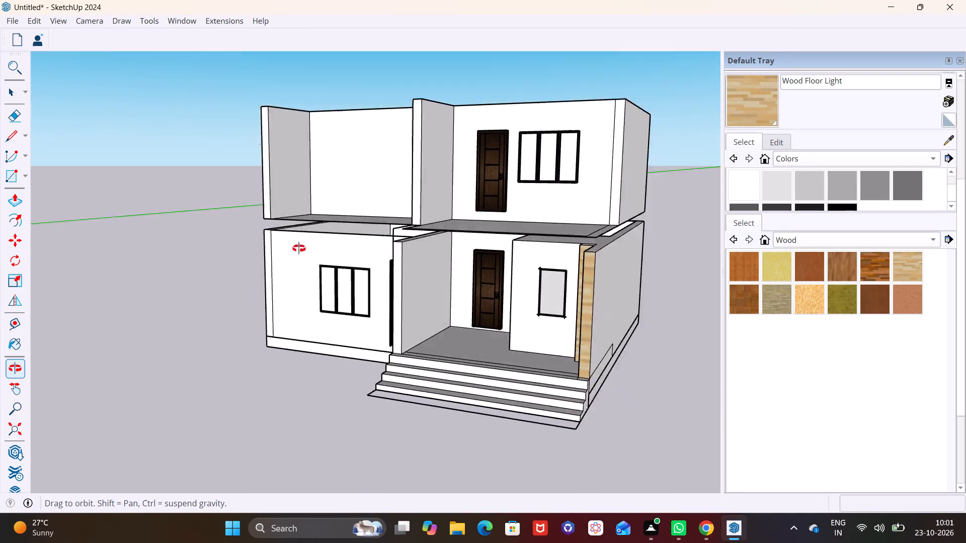
middle_drag(299, 248, 440, 257)
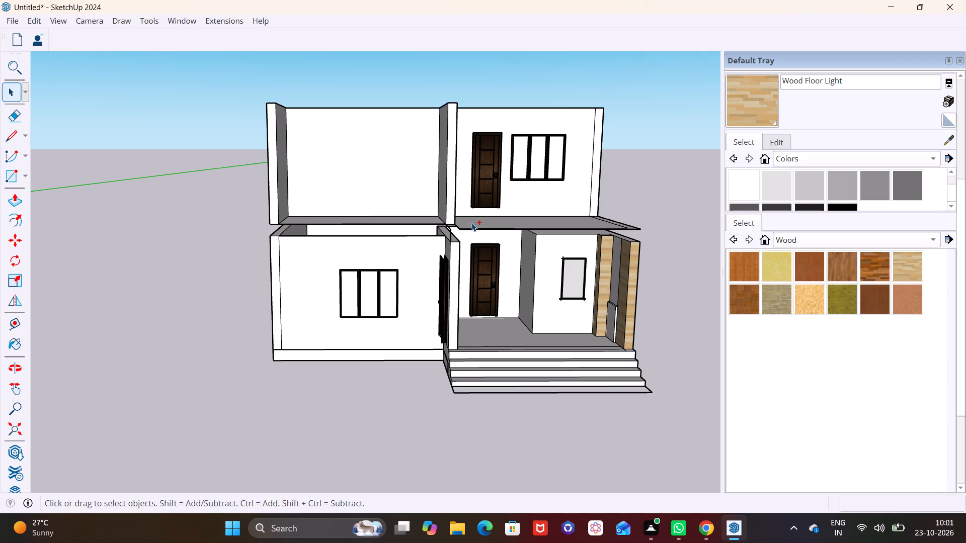
key(ctrl+z)
key(ctrl+z)
key(ctrl+z)
key(ctrl+z)
key(ctrl+z)
key(ctrl+z)
key(ctrl+z)
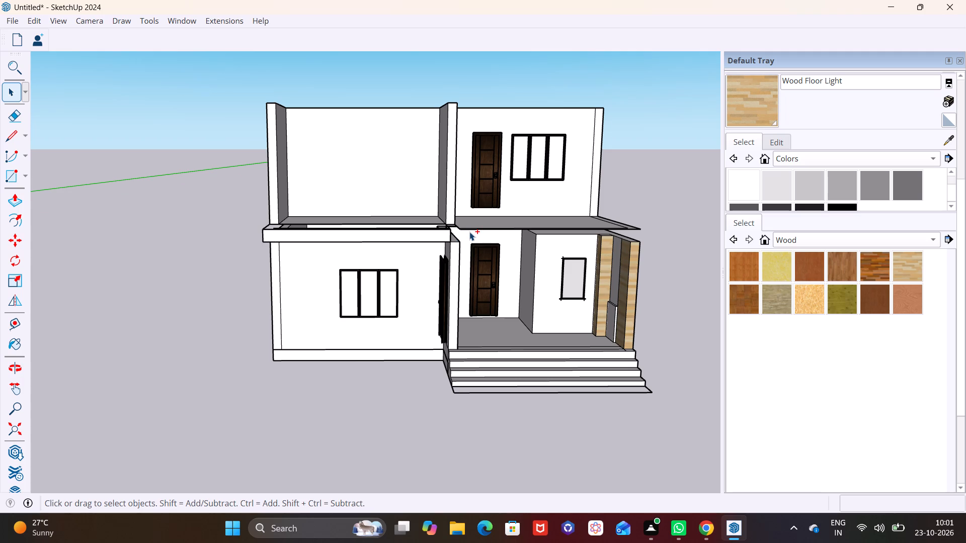
key(ctrl+z)
key(ctrl+z)
key(ctrl+z)
key(ctrl+z)
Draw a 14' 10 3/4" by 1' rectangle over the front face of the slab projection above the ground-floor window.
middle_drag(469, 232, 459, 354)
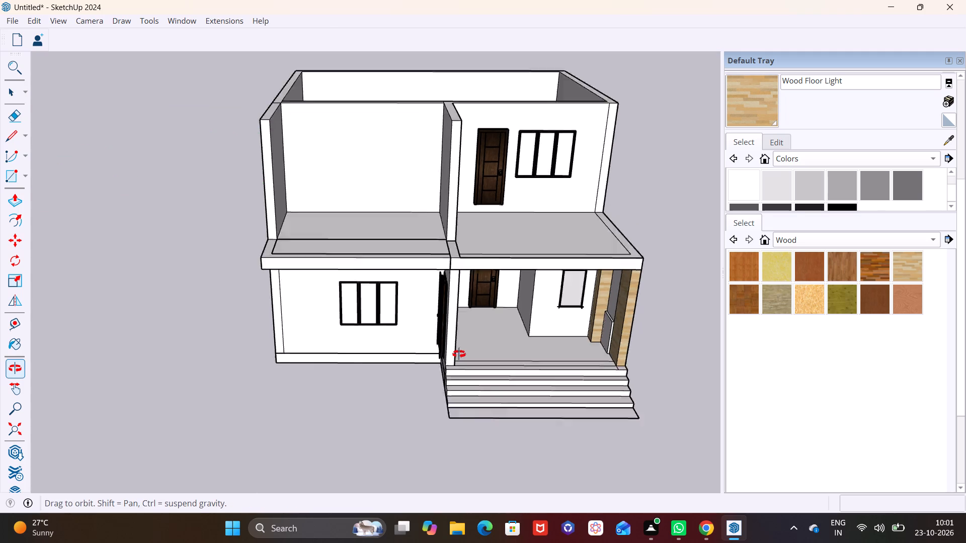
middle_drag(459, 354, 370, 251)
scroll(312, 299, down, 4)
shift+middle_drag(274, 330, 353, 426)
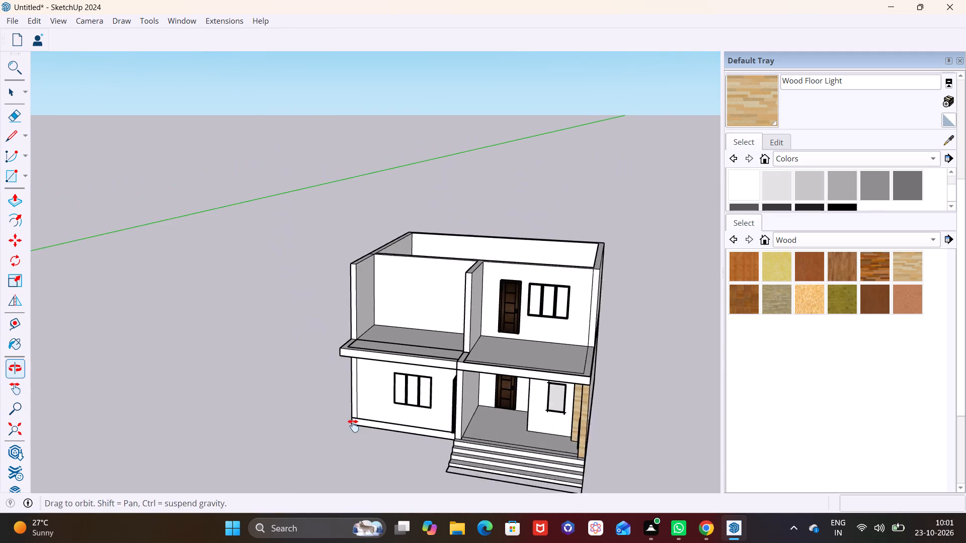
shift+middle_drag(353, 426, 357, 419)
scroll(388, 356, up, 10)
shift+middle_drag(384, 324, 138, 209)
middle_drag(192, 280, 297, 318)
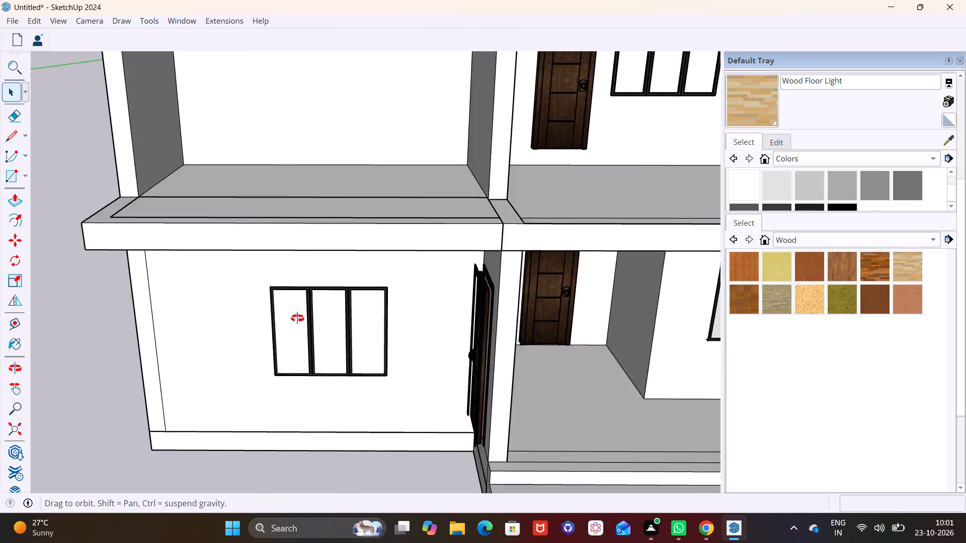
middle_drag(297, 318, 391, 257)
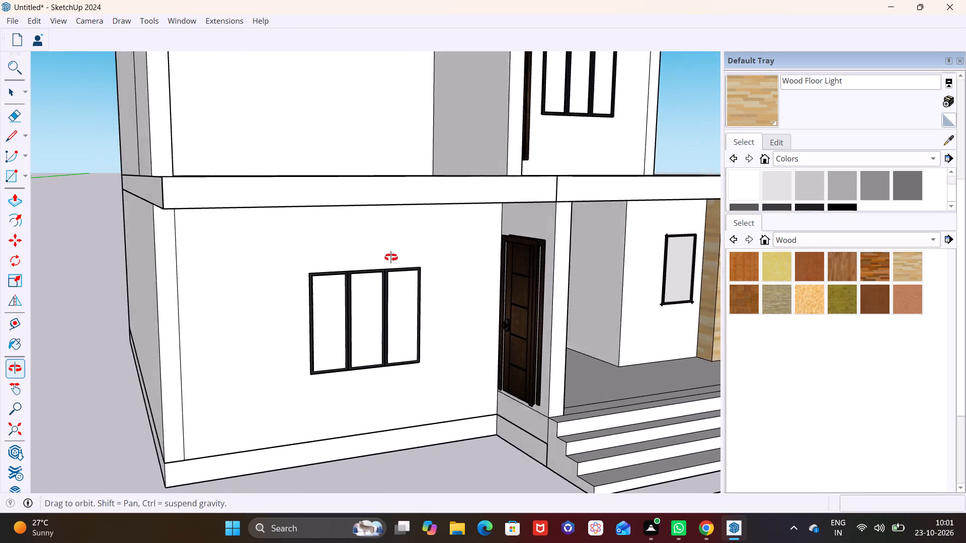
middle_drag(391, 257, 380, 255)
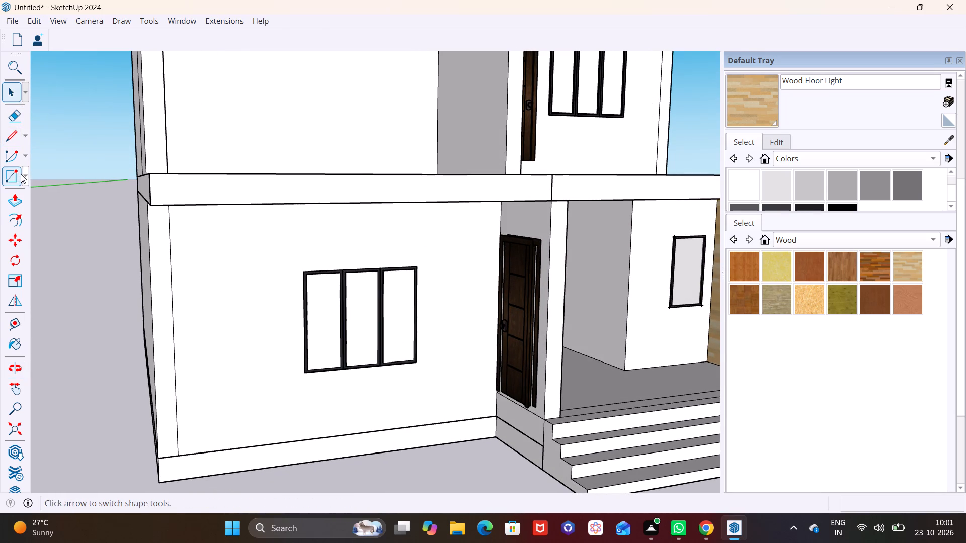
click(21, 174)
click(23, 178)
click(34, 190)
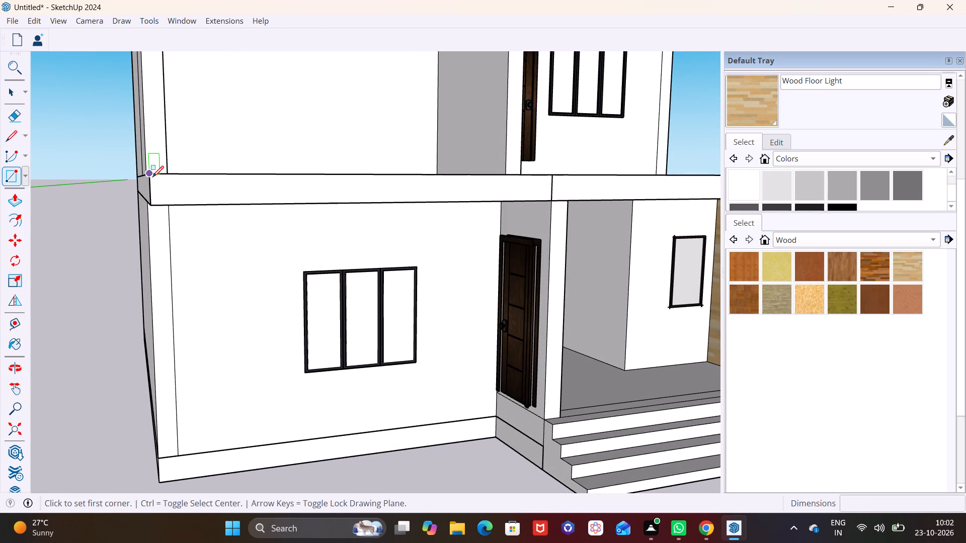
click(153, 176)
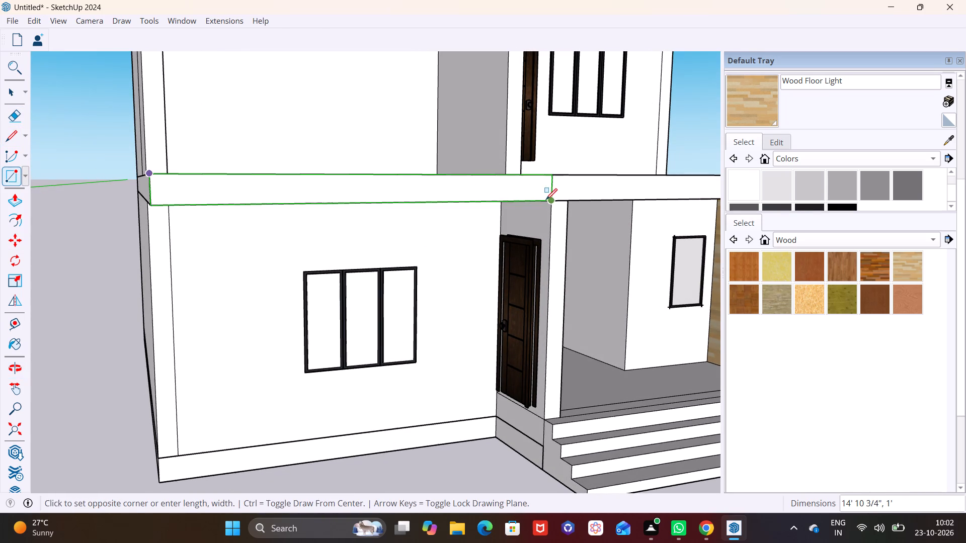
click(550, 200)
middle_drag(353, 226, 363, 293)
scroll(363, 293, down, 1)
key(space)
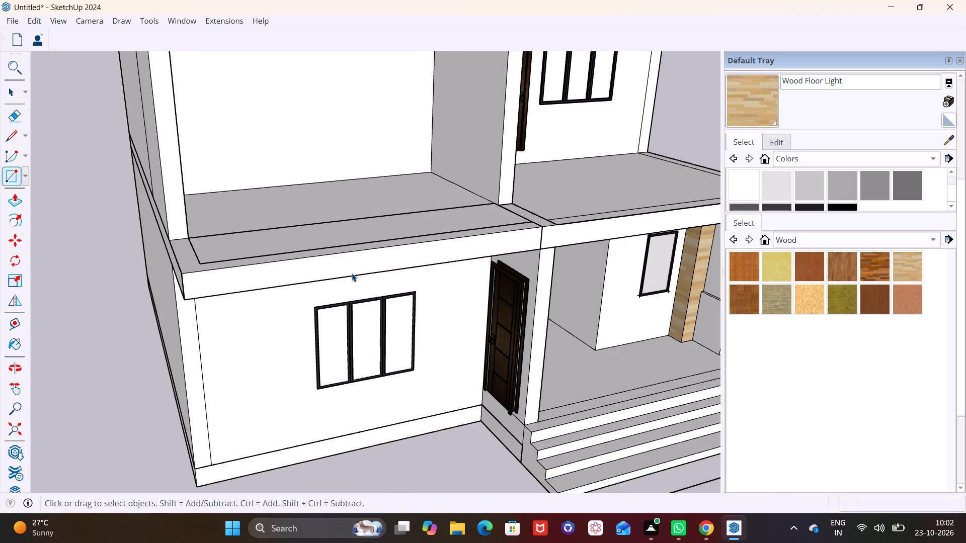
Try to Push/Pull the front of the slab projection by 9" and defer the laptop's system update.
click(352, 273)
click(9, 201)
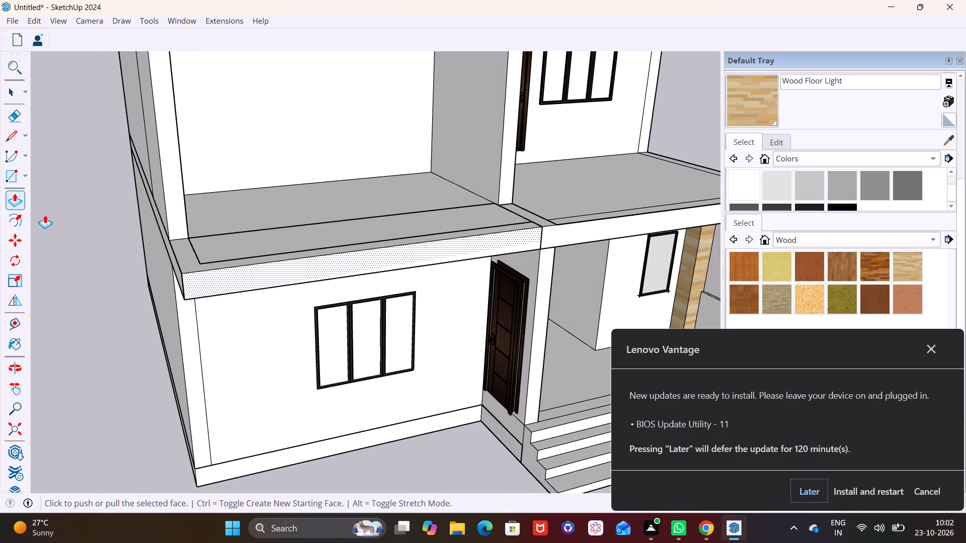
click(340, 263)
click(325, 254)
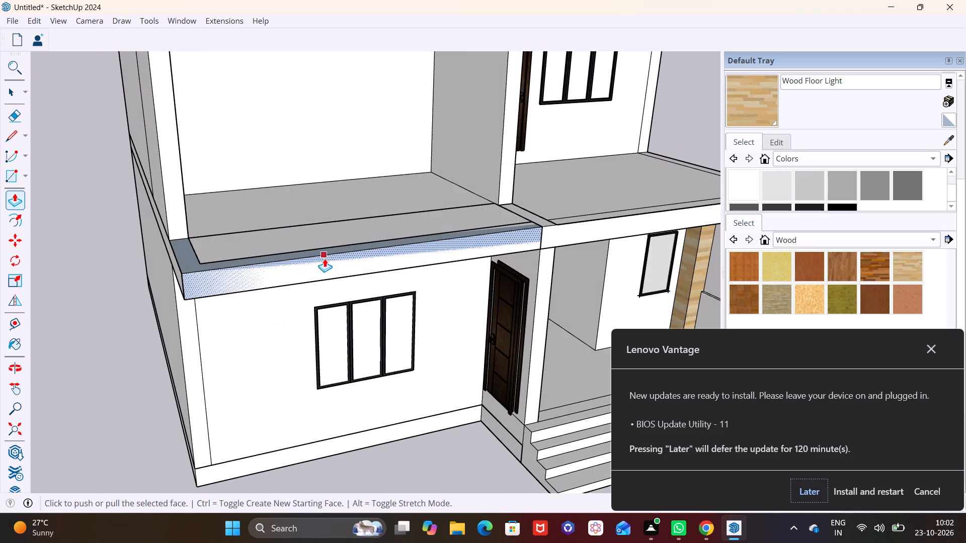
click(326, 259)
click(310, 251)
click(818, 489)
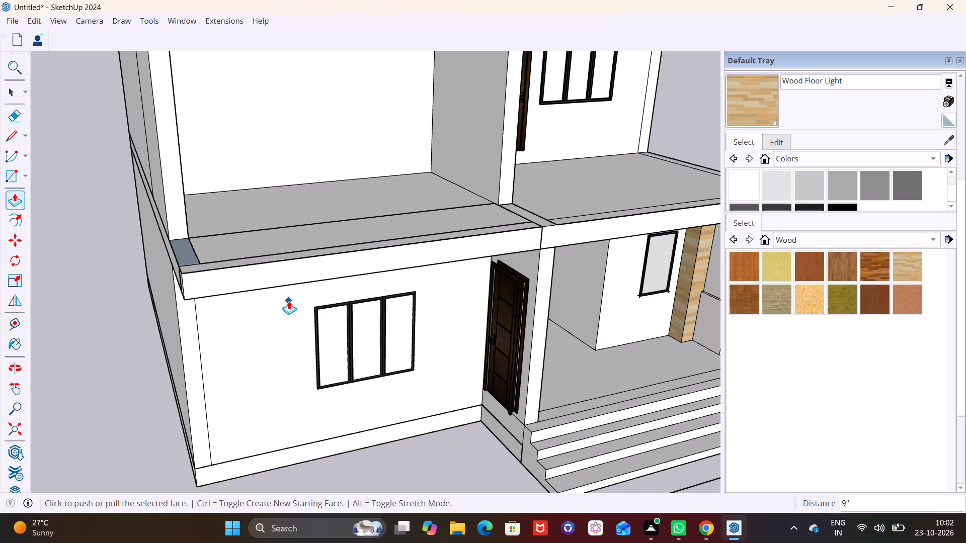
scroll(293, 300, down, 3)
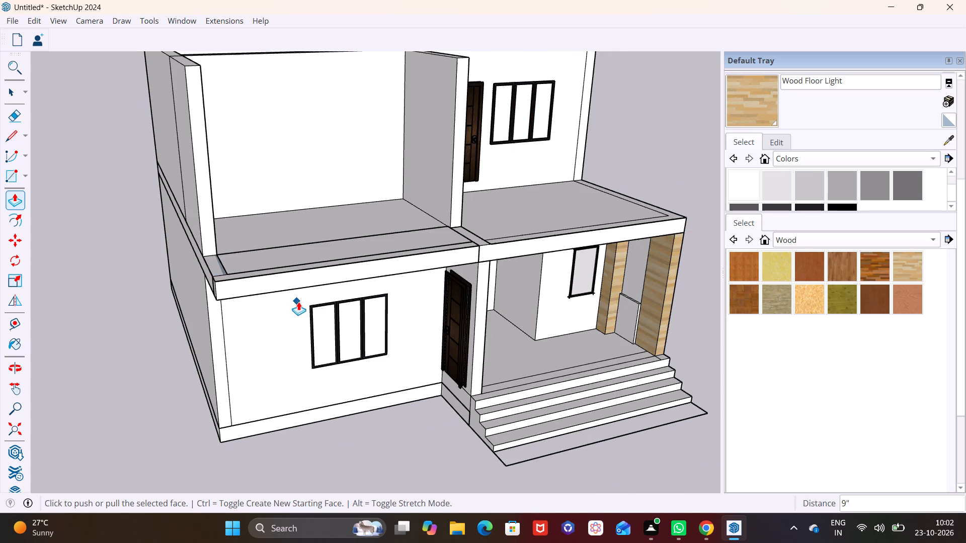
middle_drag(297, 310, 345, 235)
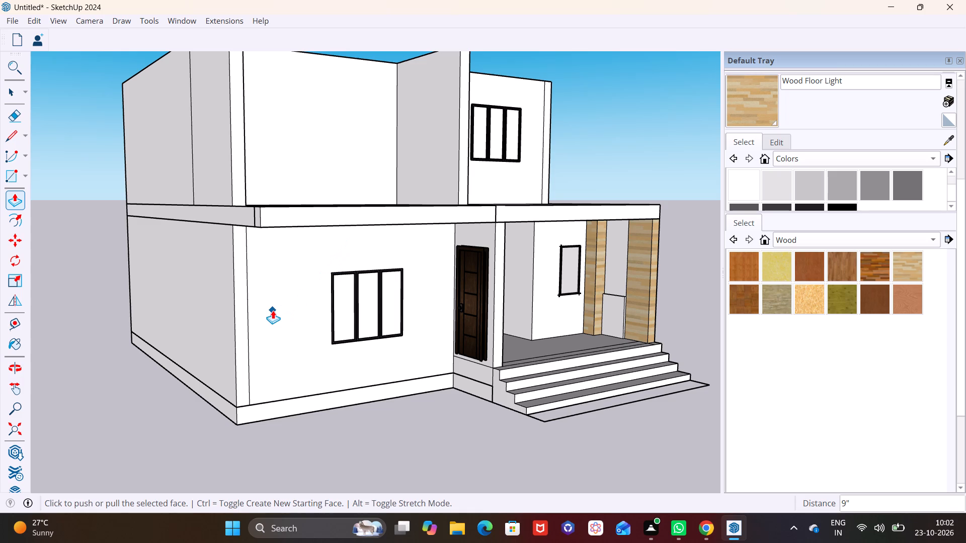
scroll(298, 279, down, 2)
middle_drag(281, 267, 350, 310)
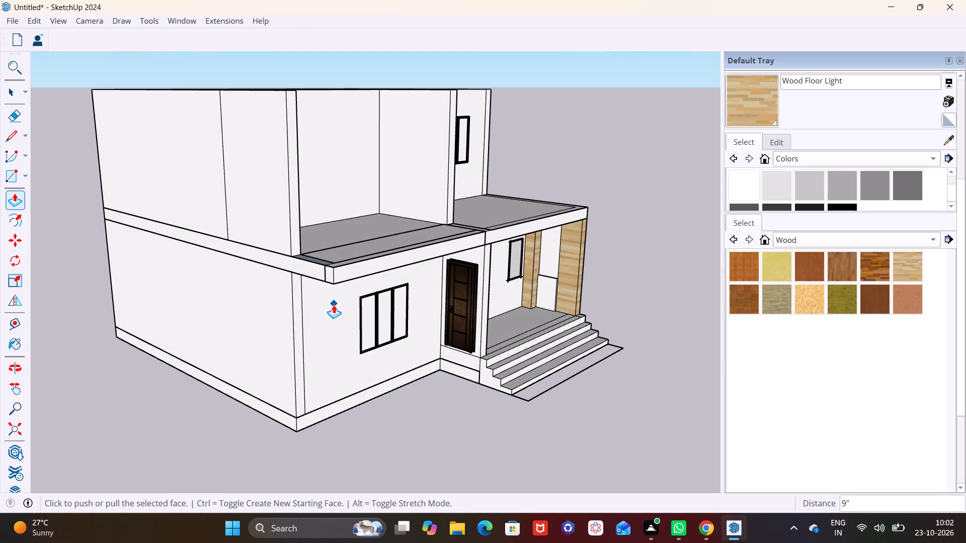
Undo the last two operations on the slab projection's front.
key(Escape)
key(space)
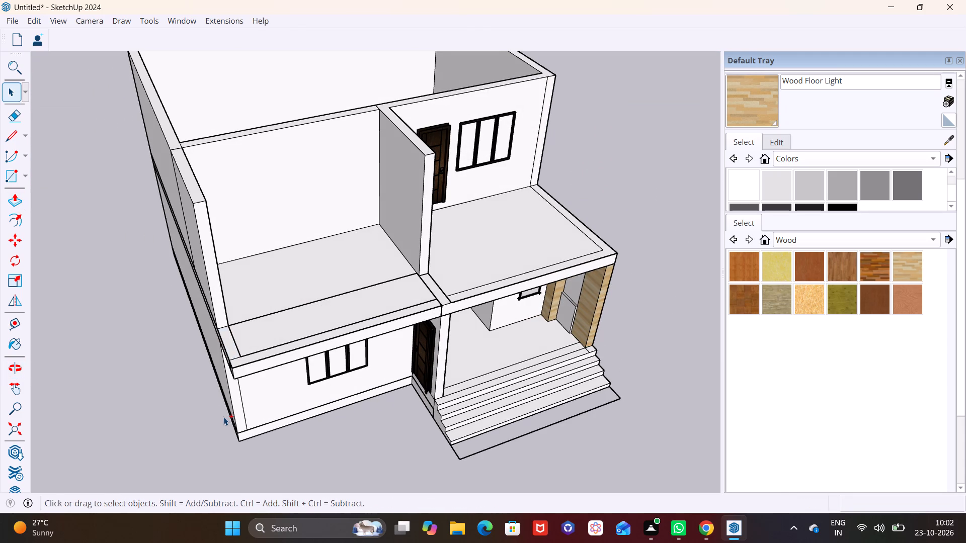
key(ctrl+z)
key(ctrl+z)
Examine the slab projection and its rim from above, the outer side and the front.
shift+middle_drag(300, 409, 297, 508)
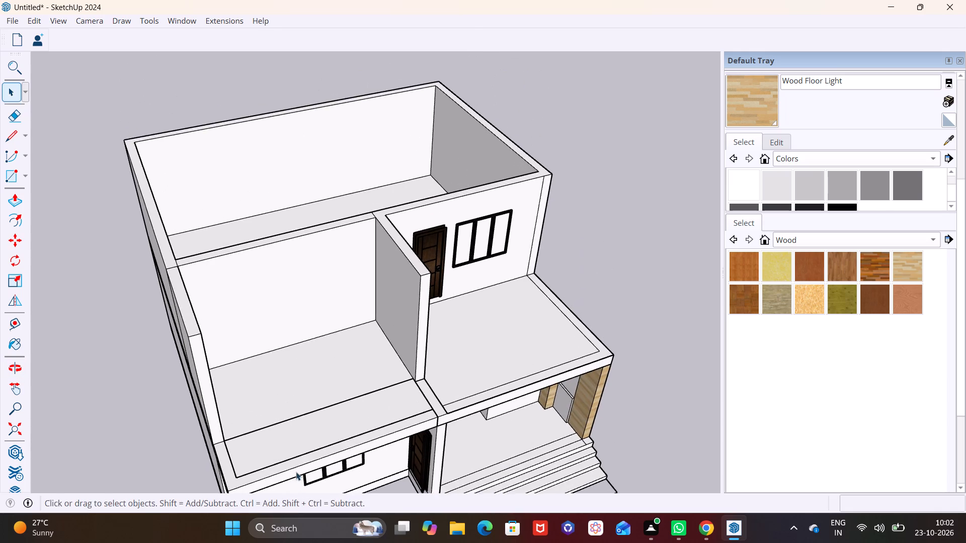
middle_drag(295, 470, 272, 250)
scroll(266, 277, down, 5)
middle_drag(278, 302, 430, 323)
scroll(339, 311, up, 1)
scroll(339, 311, down, 1)
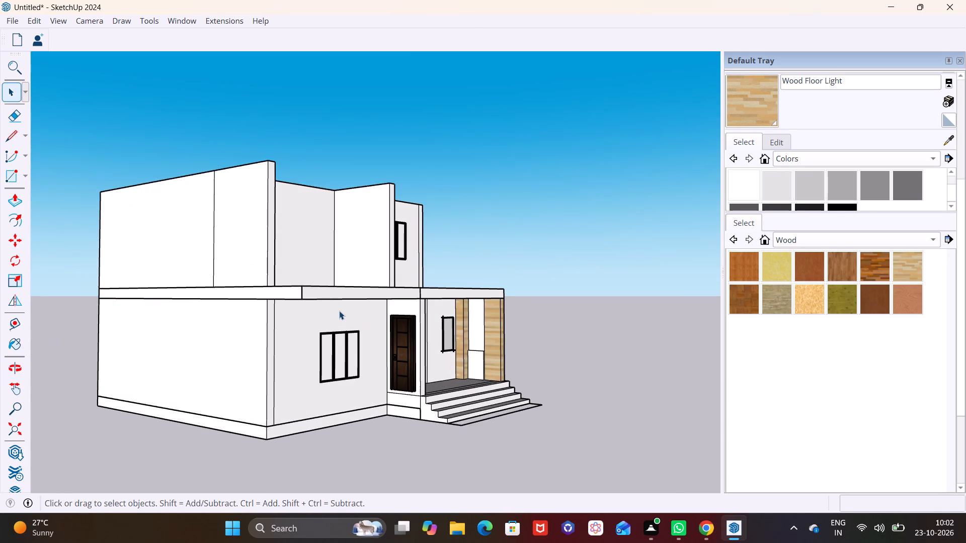
scroll(342, 310, down, 1)
scroll(348, 291, up, 4)
middle_drag(318, 292, 264, 325)
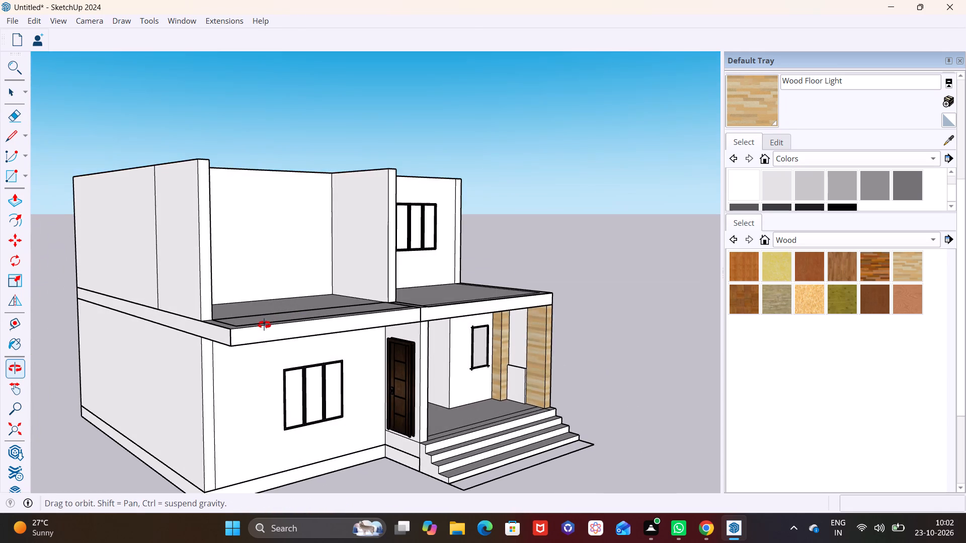
middle_drag(264, 325, 261, 332)
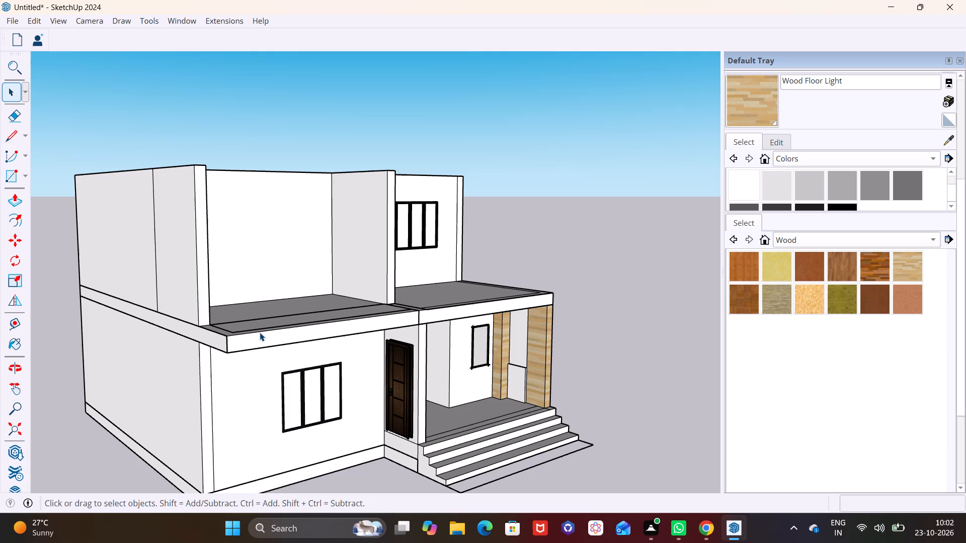
middle_drag(260, 332, 300, 350)
Draw a 1' vertical line across the slab's outer side face, in line with the front corner of the upper wall.
scroll(292, 330, up, 4)
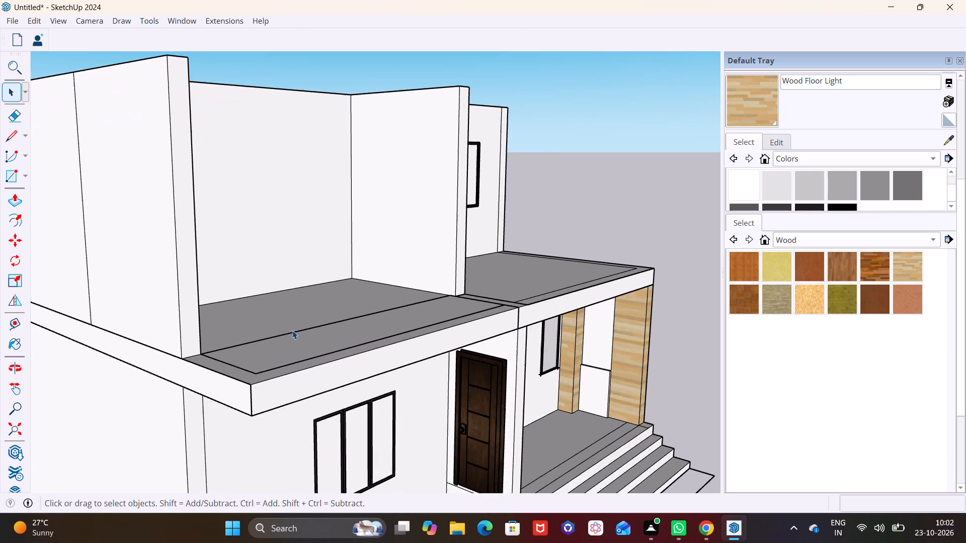
scroll(292, 330, up, 7)
middle_drag(296, 330, 228, 396)
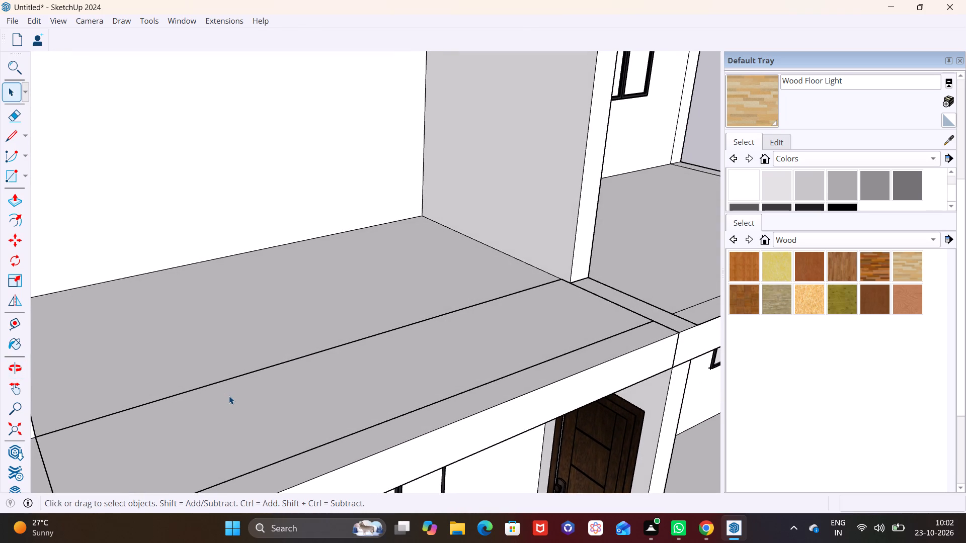
shift+middle_drag(245, 397, 326, 359)
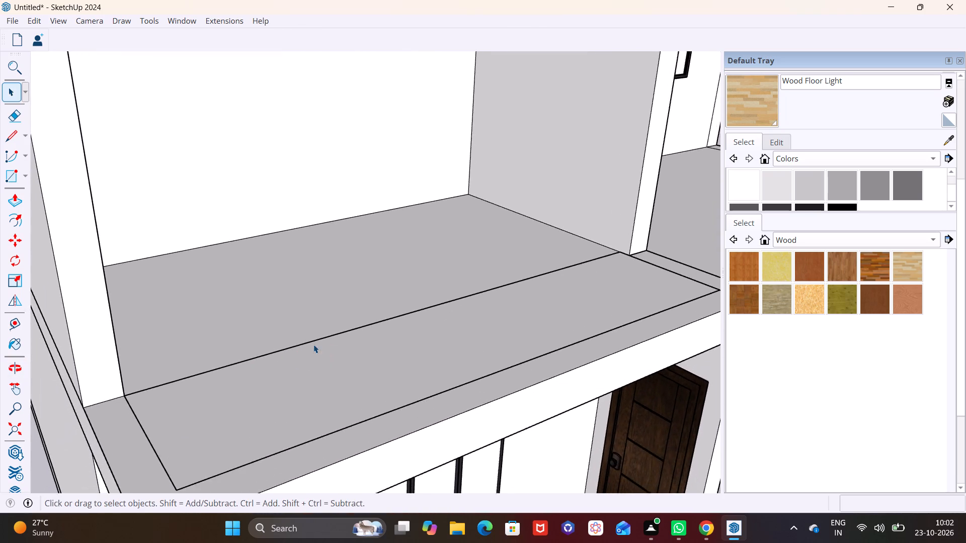
scroll(313, 344, down, 6)
middle_drag(330, 377, 392, 295)
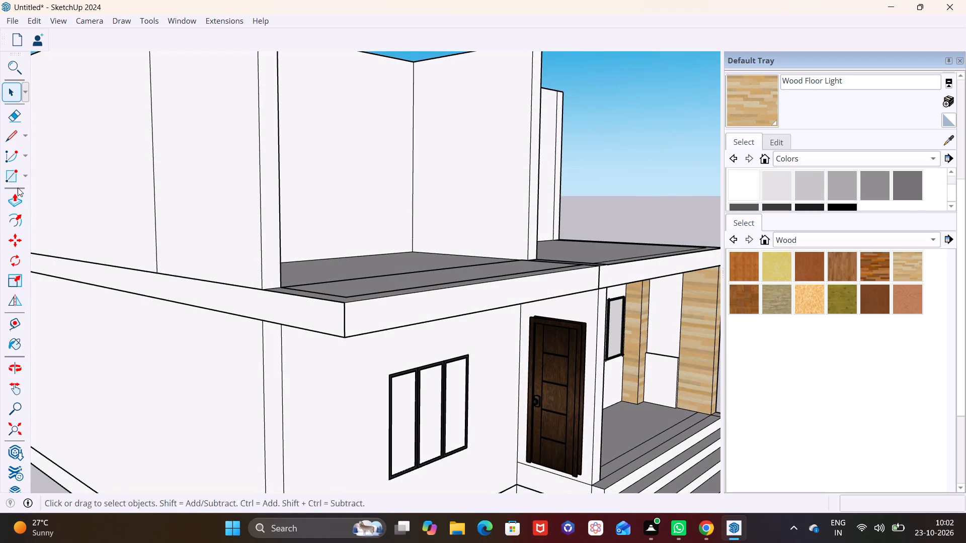
click(27, 136)
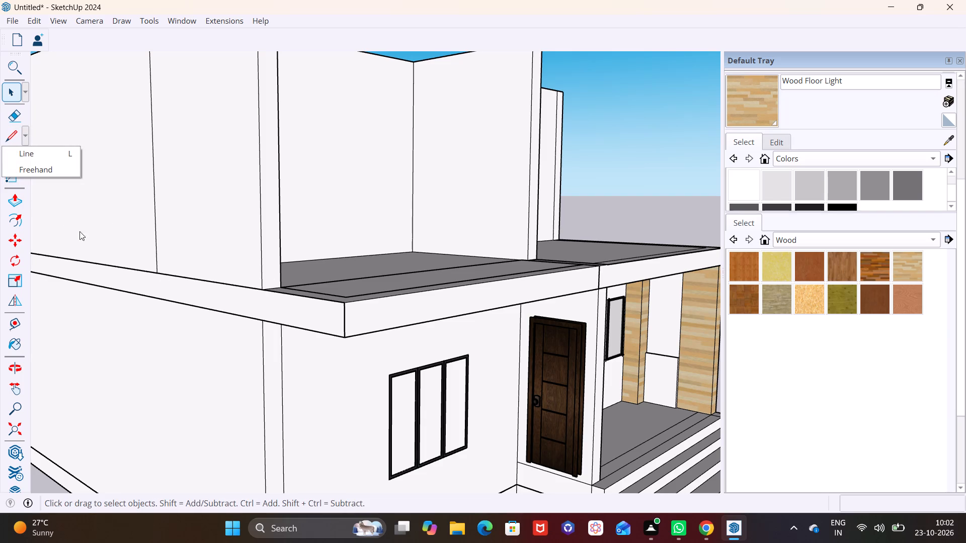
click(48, 156)
click(263, 287)
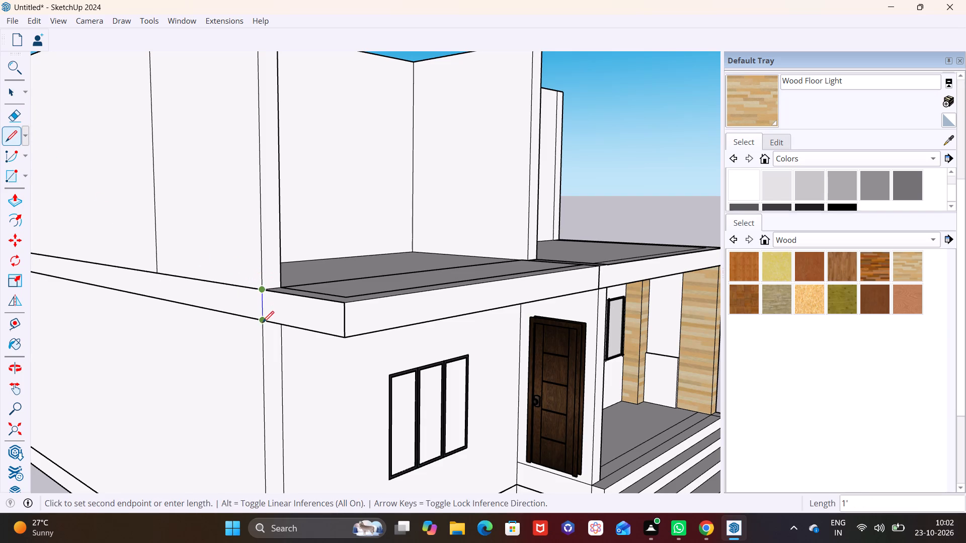
click(263, 325)
key(space)
Draw a rectangle over the slab projection's outer end, from the dividing line's top to the slab's lower front corner.
click(298, 308)
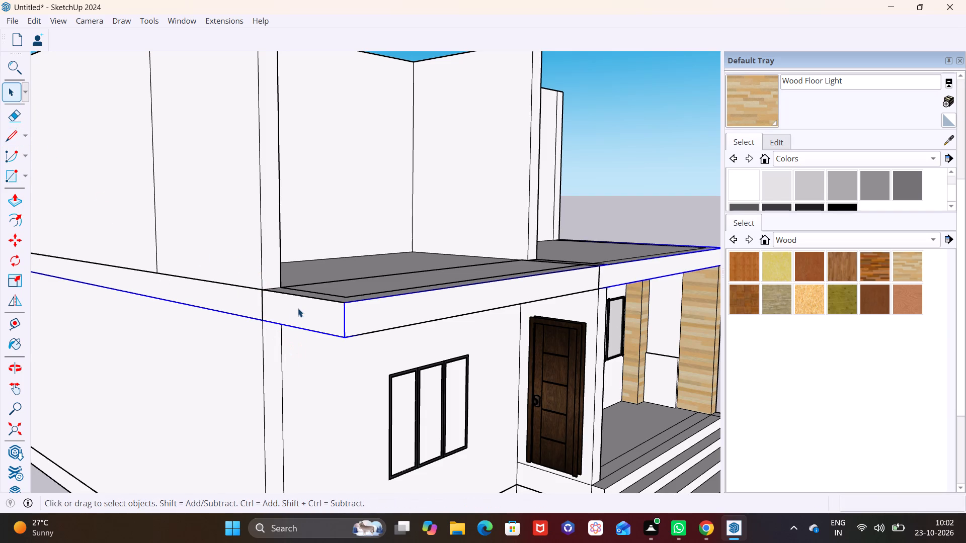
click(298, 308)
click(29, 174)
click(25, 175)
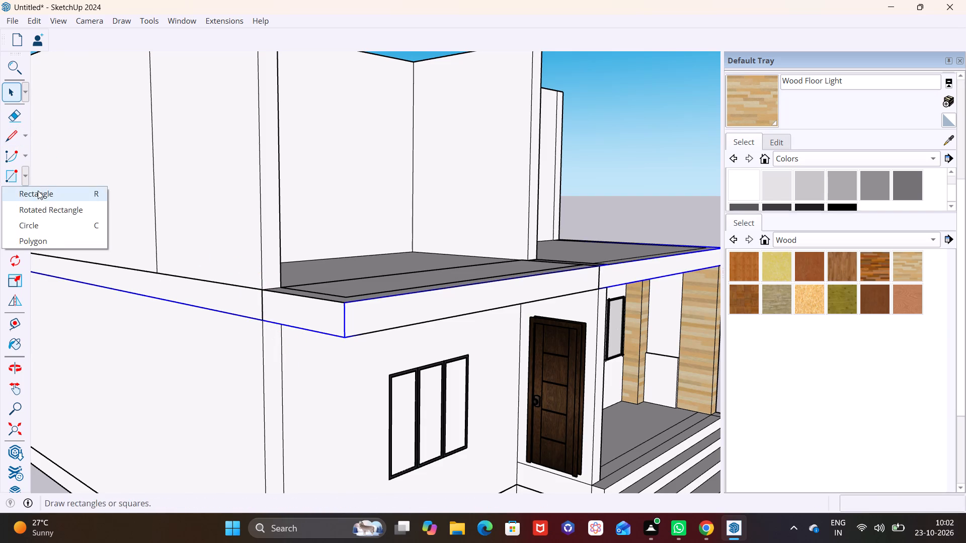
click(38, 191)
click(262, 294)
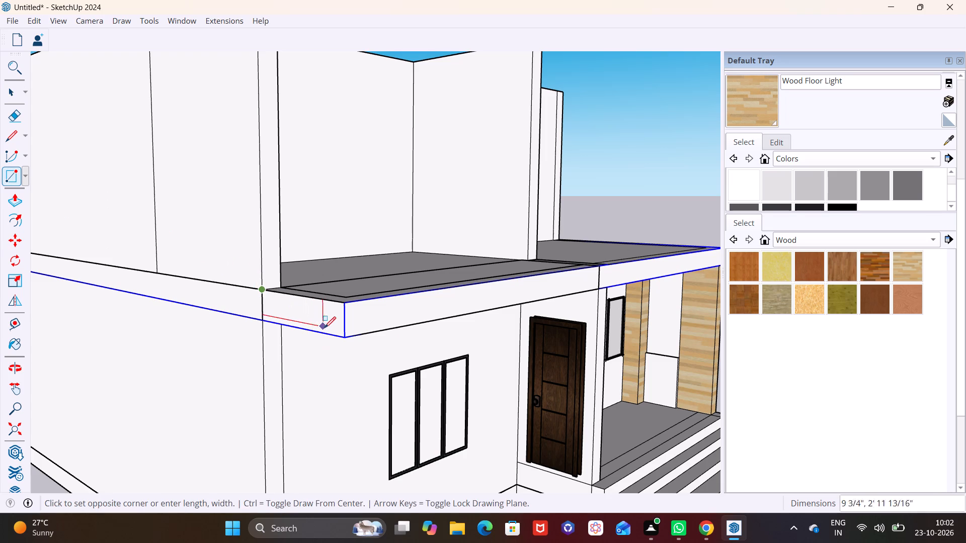
click(345, 336)
key(space)
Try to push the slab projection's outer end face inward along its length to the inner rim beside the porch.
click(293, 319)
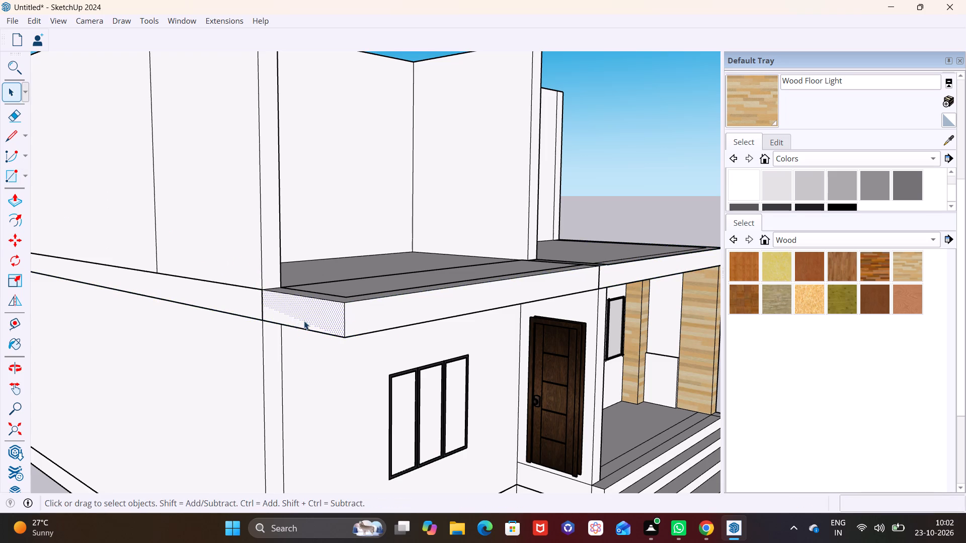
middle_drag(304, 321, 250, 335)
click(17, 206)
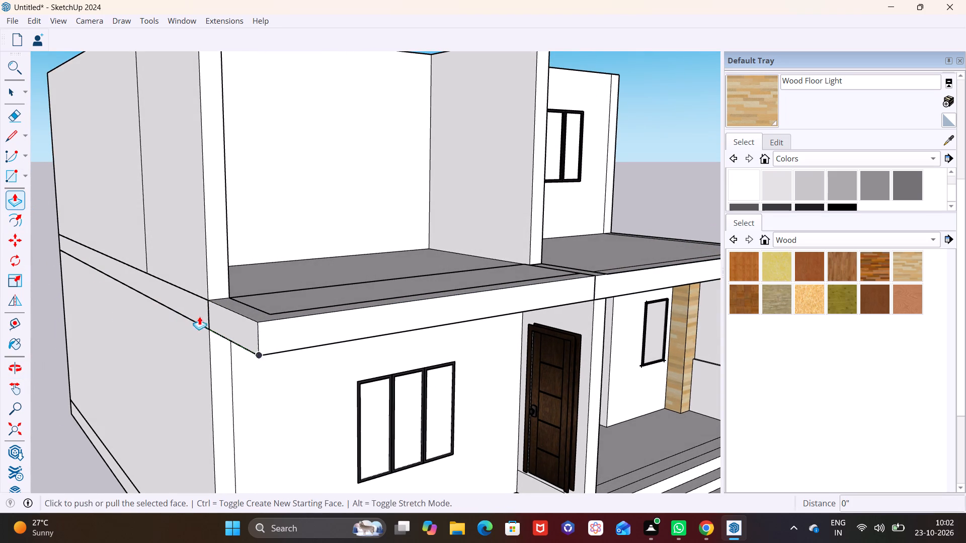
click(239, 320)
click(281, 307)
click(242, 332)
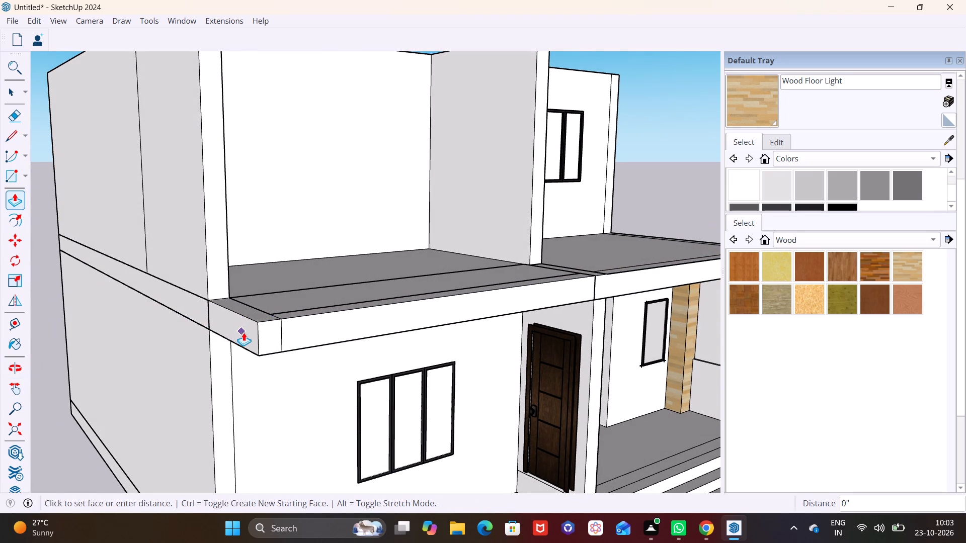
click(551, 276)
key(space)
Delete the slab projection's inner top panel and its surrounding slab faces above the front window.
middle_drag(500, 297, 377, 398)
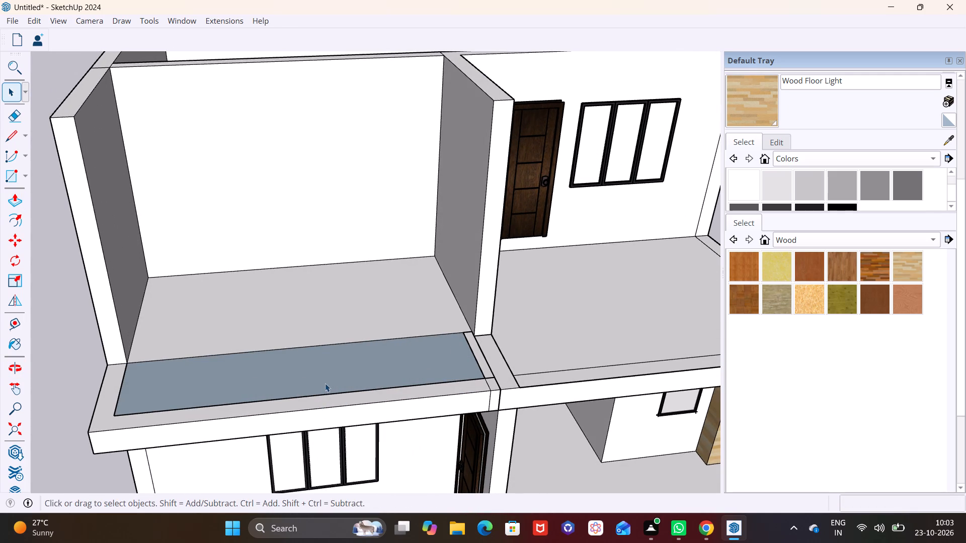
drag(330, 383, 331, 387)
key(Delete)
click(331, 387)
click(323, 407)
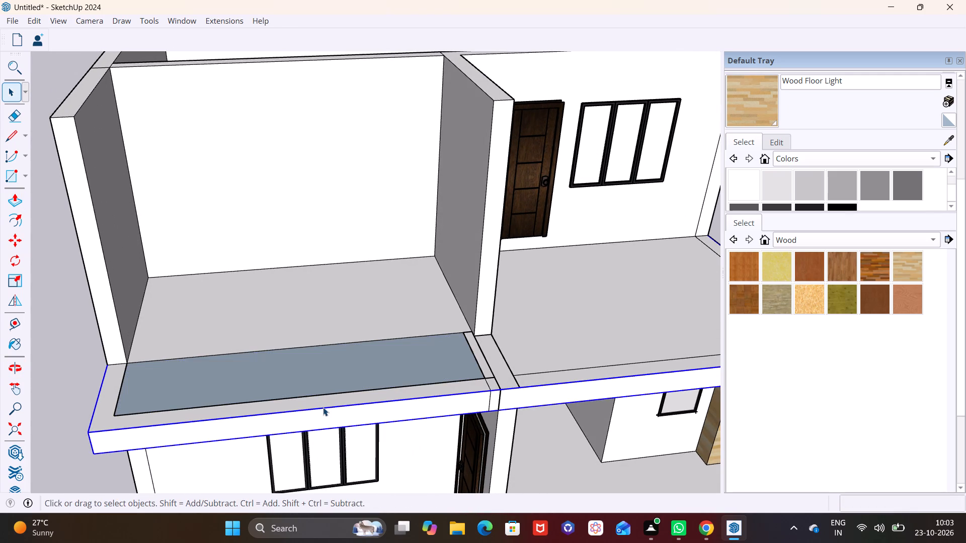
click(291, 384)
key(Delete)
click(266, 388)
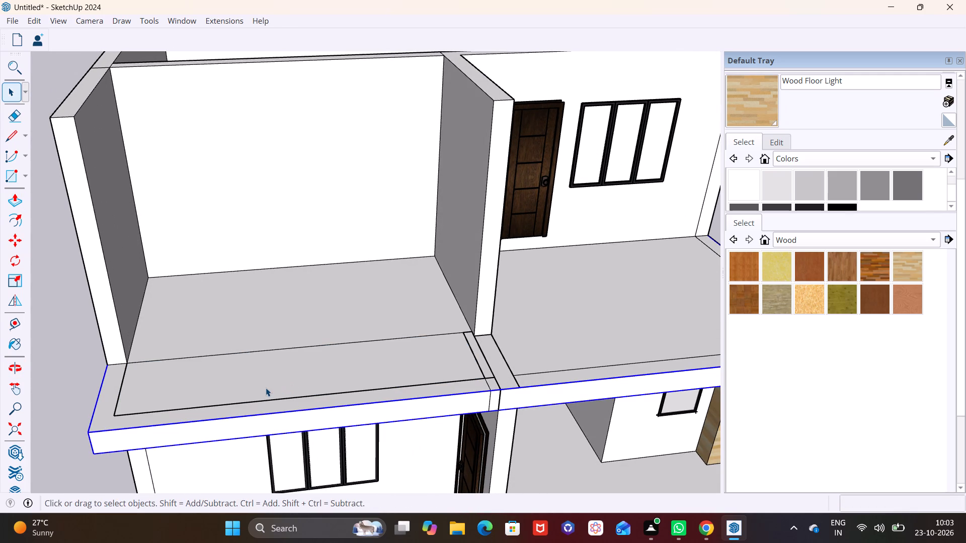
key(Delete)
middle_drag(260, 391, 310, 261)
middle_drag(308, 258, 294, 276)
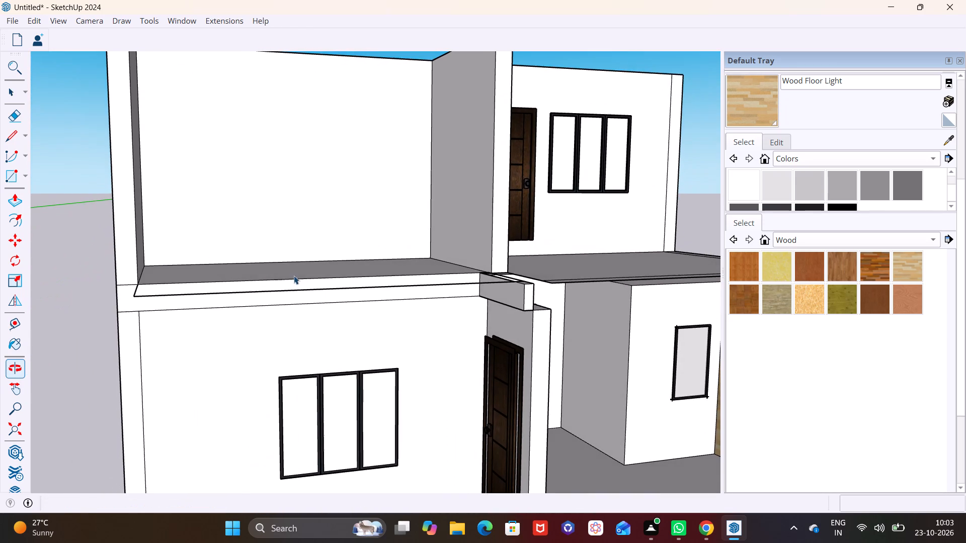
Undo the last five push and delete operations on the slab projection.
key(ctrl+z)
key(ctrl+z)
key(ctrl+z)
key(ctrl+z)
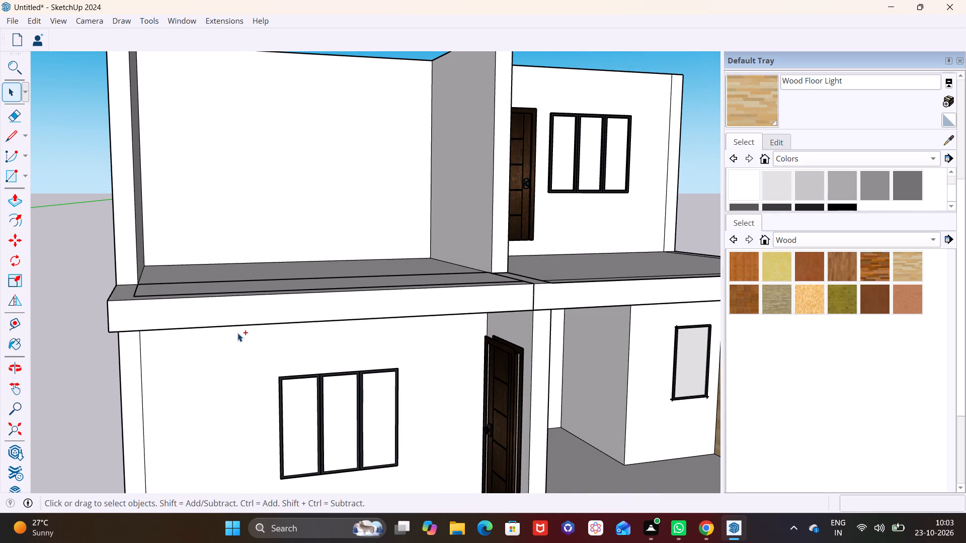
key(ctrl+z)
Examine the slab projection from above, from the outer side and from underneath beside the front door.
middle_drag(255, 317, 229, 416)
scroll(229, 353, down, 4)
middle_drag(229, 359, 236, 357)
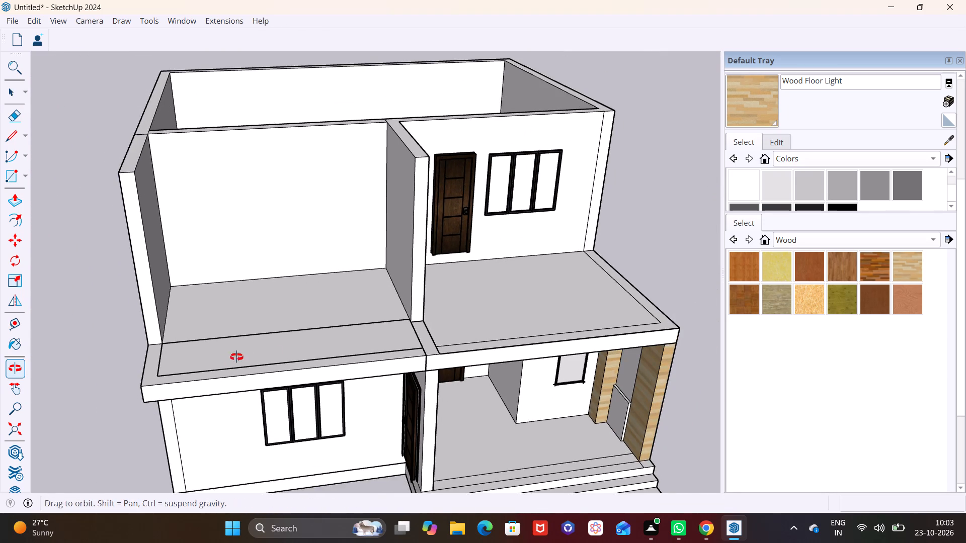
middle_drag(236, 357, 348, 338)
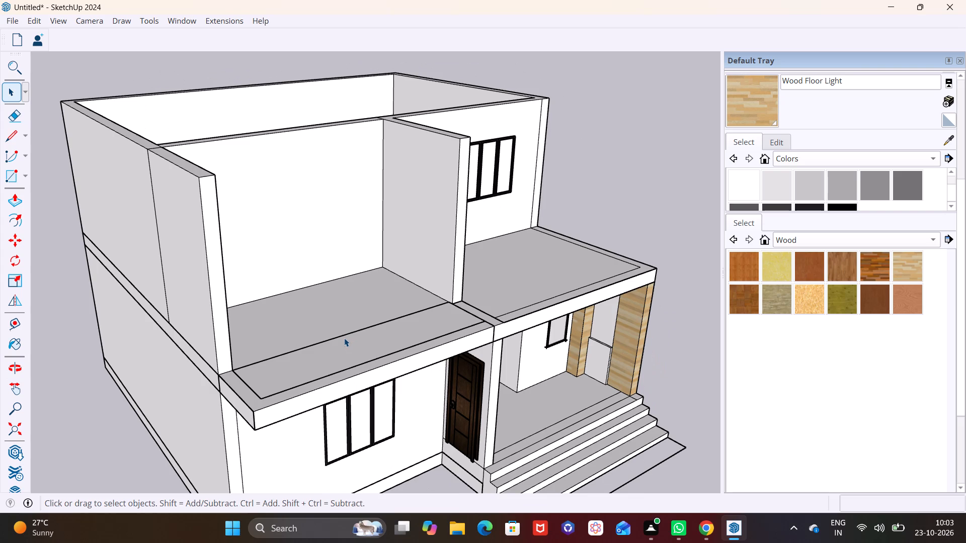
middle_drag(338, 336, 417, 270)
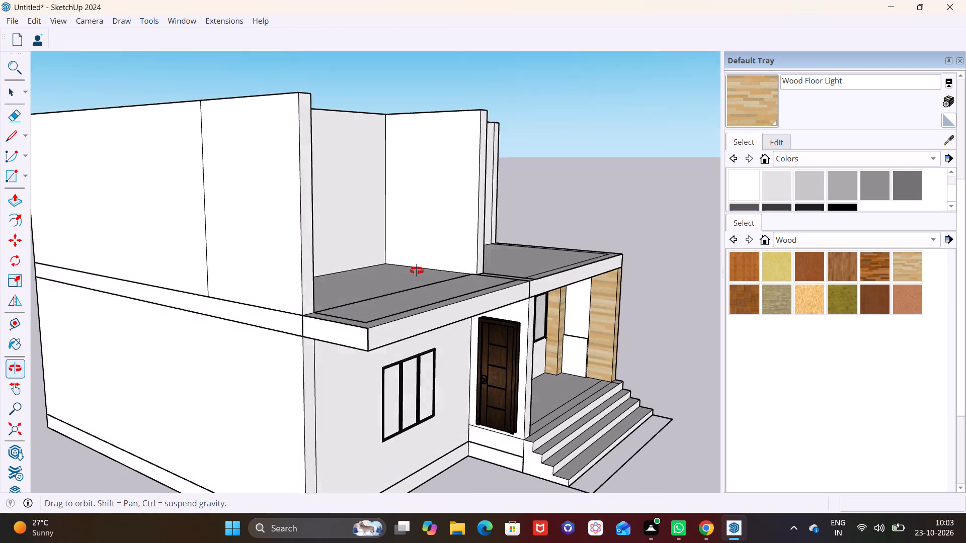
middle_drag(417, 270, 428, 257)
scroll(426, 291, up, 2)
middle_drag(436, 296, 467, 161)
scroll(524, 225, up, 2)
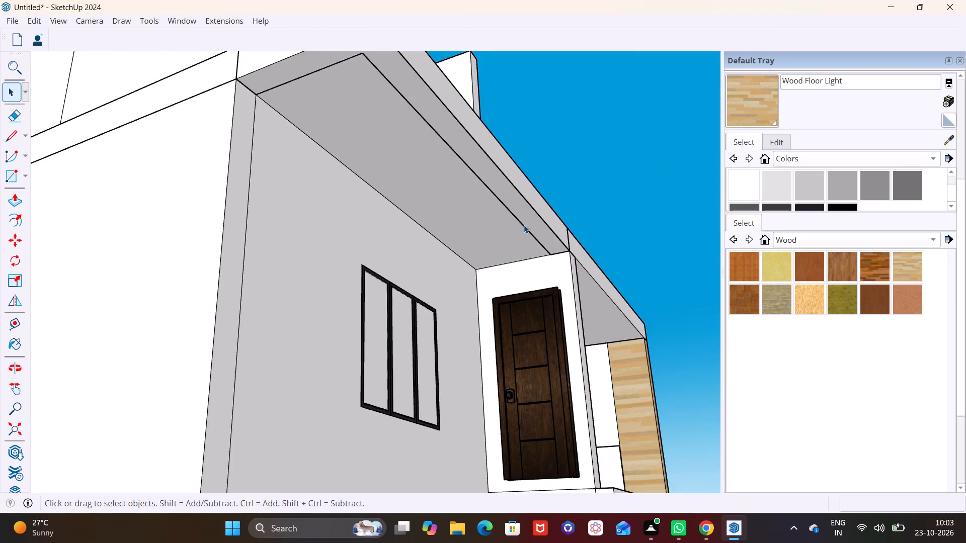
scroll(524, 225, up, 3)
middle_drag(528, 251, 585, 268)
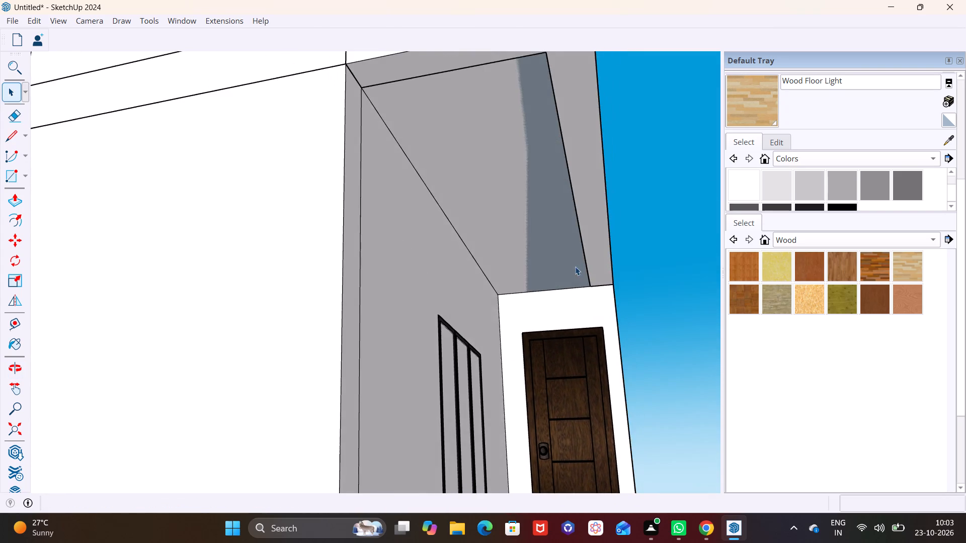
shift+middle_drag(569, 264, 480, 311)
scroll(455, 303, down, 2)
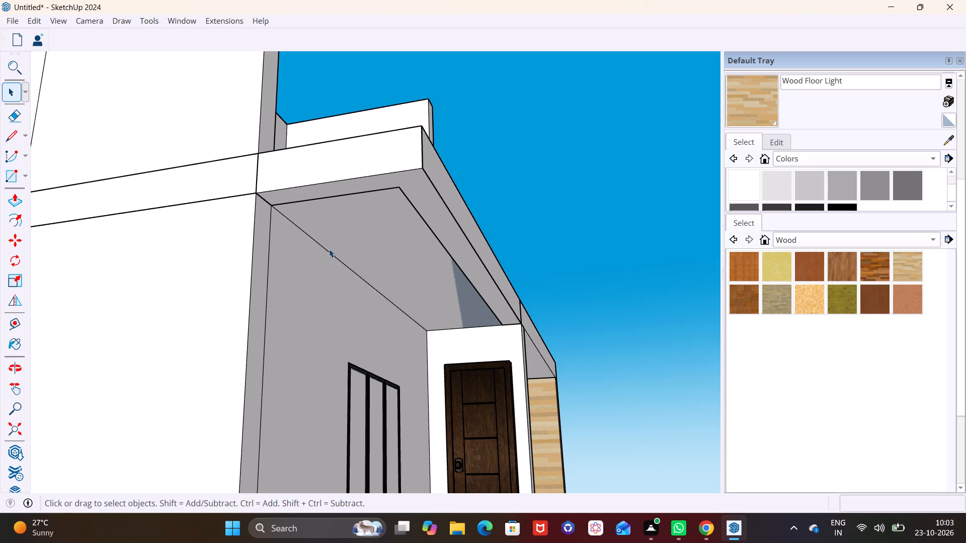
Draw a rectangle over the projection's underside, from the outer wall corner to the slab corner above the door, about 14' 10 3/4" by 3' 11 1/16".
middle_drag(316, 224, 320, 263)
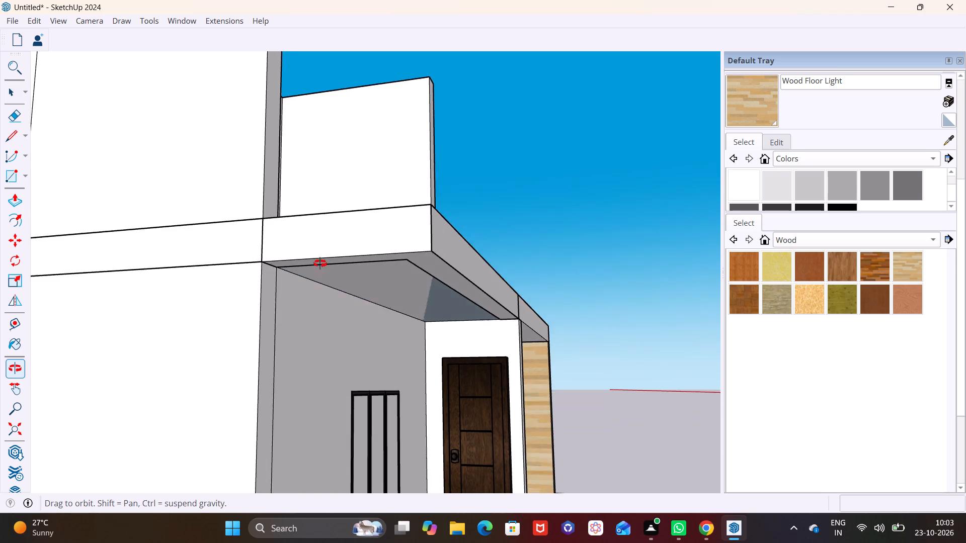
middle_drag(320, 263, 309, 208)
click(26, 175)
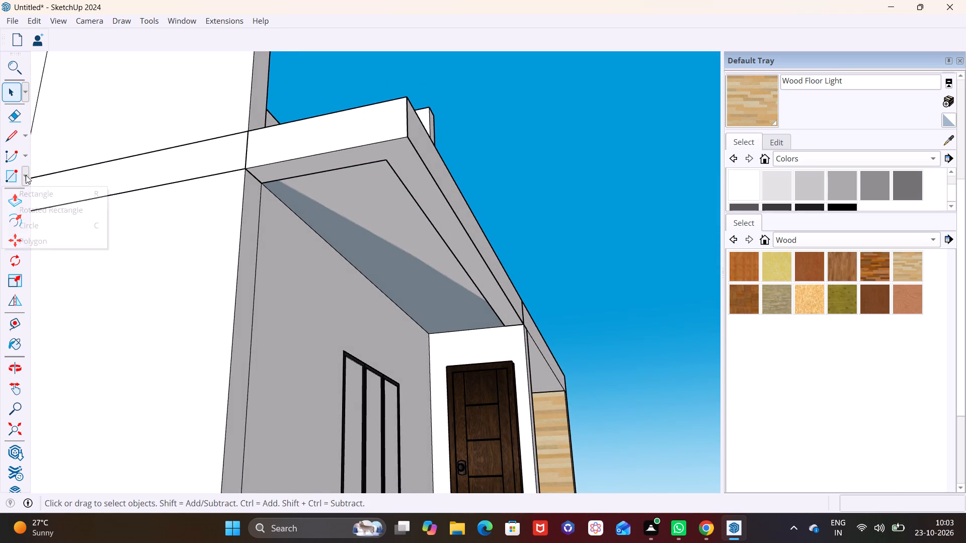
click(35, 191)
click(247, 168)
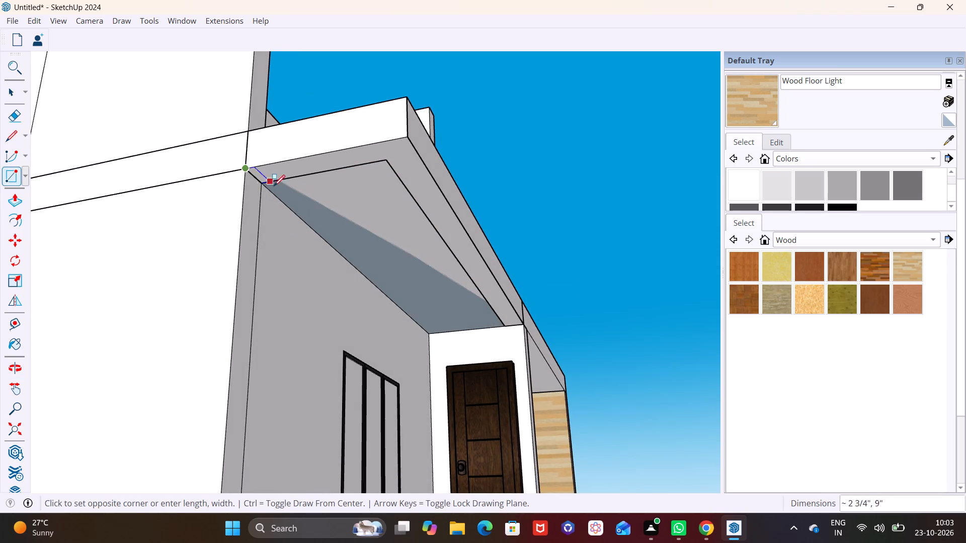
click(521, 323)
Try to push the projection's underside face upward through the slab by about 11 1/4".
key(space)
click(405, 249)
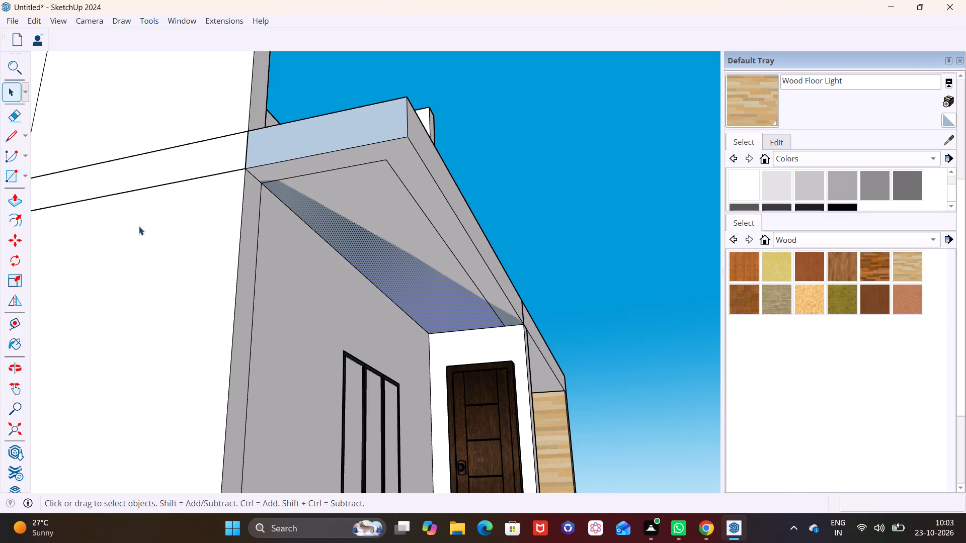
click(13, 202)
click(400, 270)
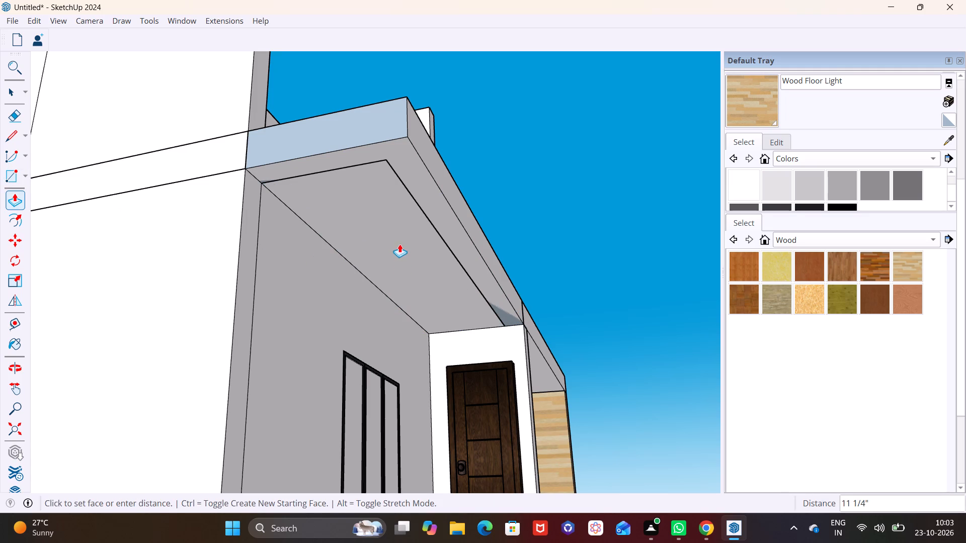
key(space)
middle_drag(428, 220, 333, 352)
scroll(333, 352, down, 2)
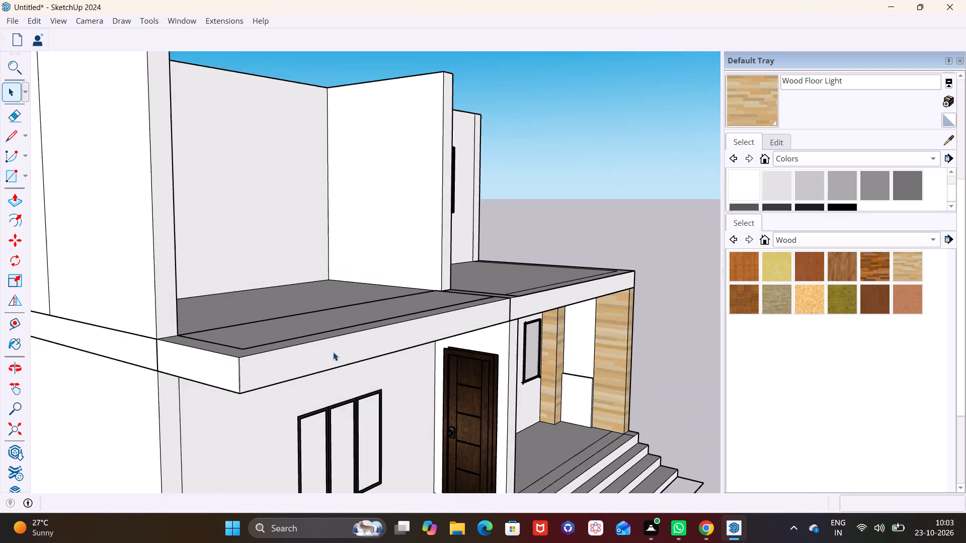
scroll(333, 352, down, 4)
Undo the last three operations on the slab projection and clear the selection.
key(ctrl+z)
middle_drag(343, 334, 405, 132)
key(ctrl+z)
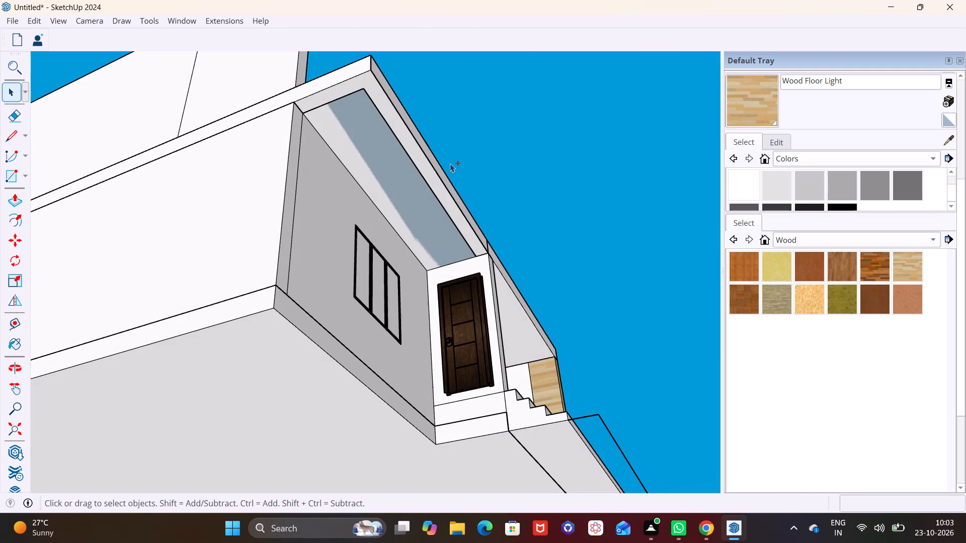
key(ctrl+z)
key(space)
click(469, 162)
Delete the inset panel on the underside of the slab projection above the front window.
middle_drag(465, 140, 310, 379)
middle_drag(331, 337, 386, 223)
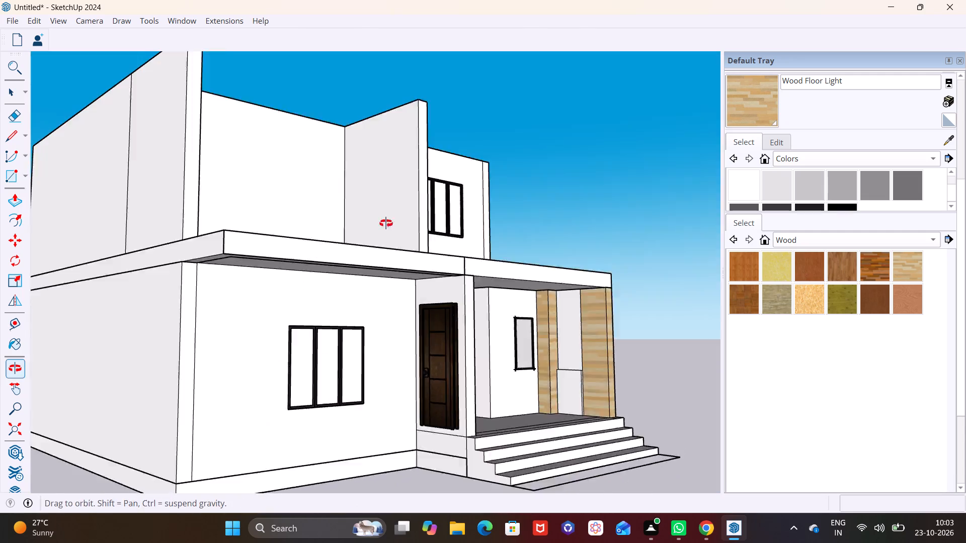
middle_drag(386, 223, 421, 161)
click(406, 209)
click(400, 225)
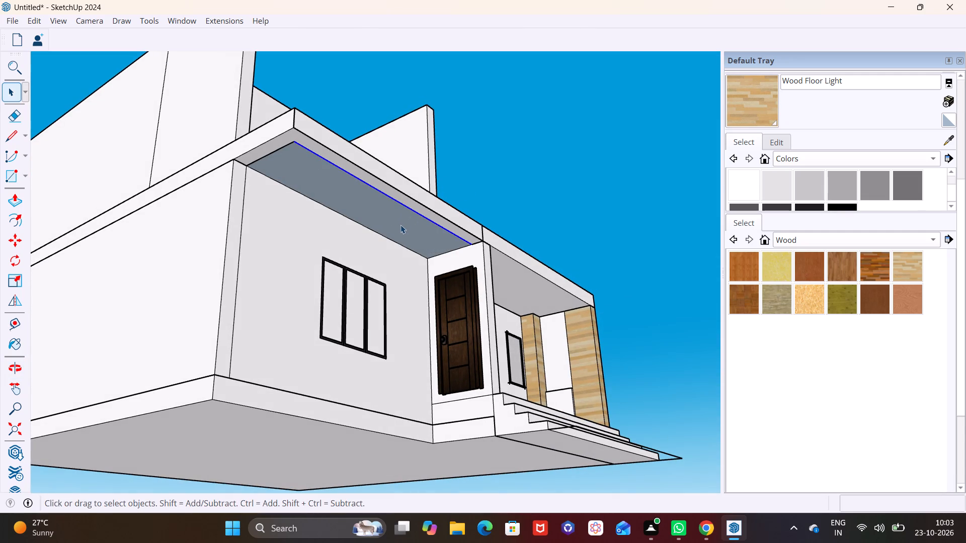
key(Delete)
Examine the slab projection and the upper storey's front walls from above and from the front.
middle_drag(452, 183, 322, 360)
middle_drag(337, 280, 302, 364)
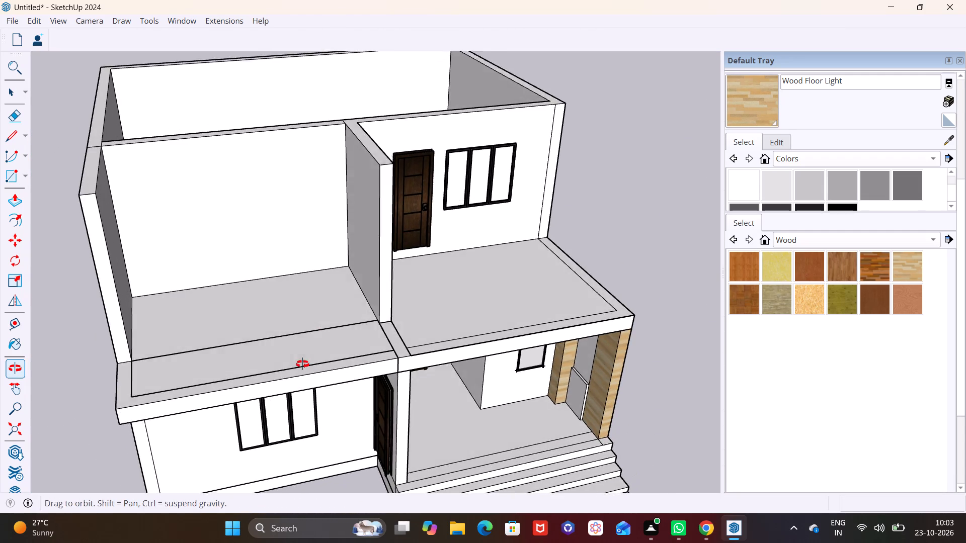
middle_drag(302, 364, 298, 378)
middle_drag(303, 373, 386, 234)
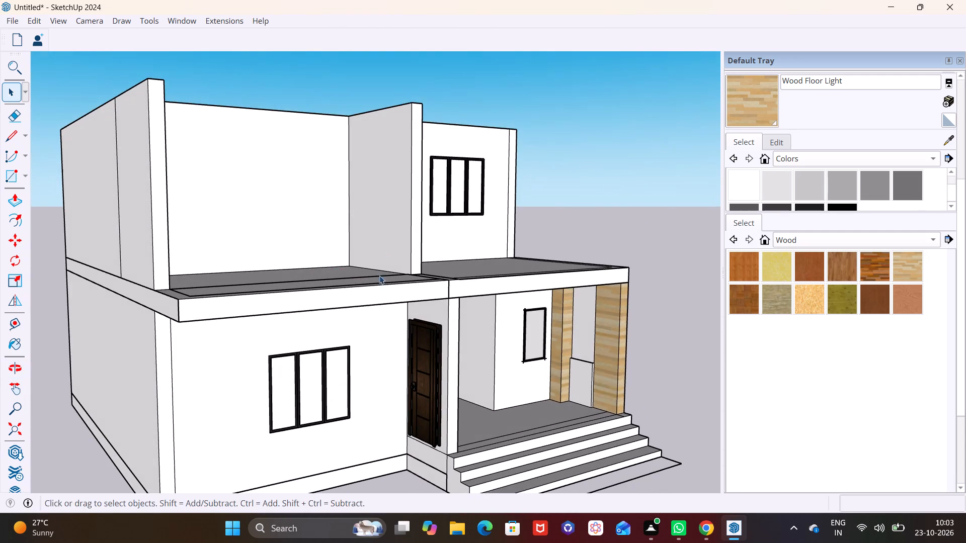
scroll(385, 279, down, 1)
scroll(392, 288, up, 5)
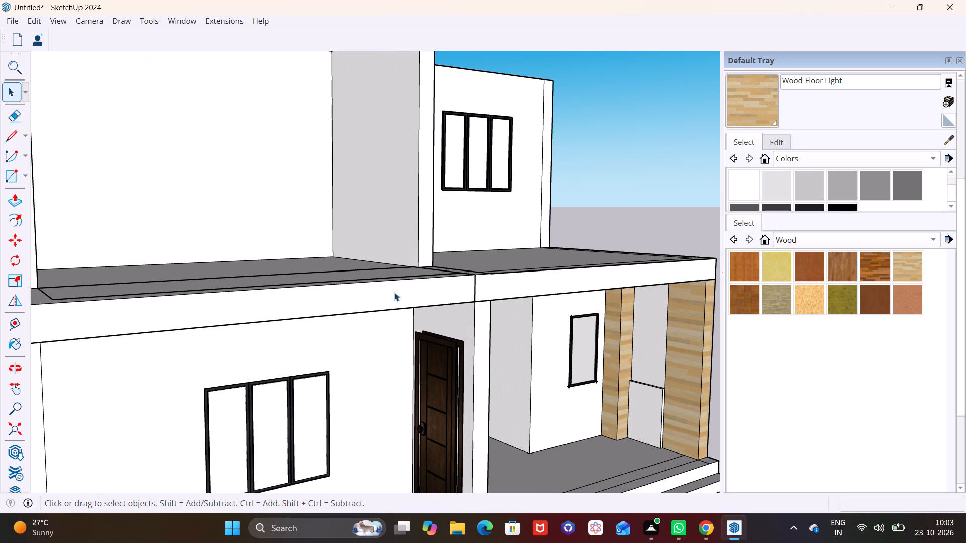
scroll(397, 286, up, 3)
scroll(397, 286, down, 9)
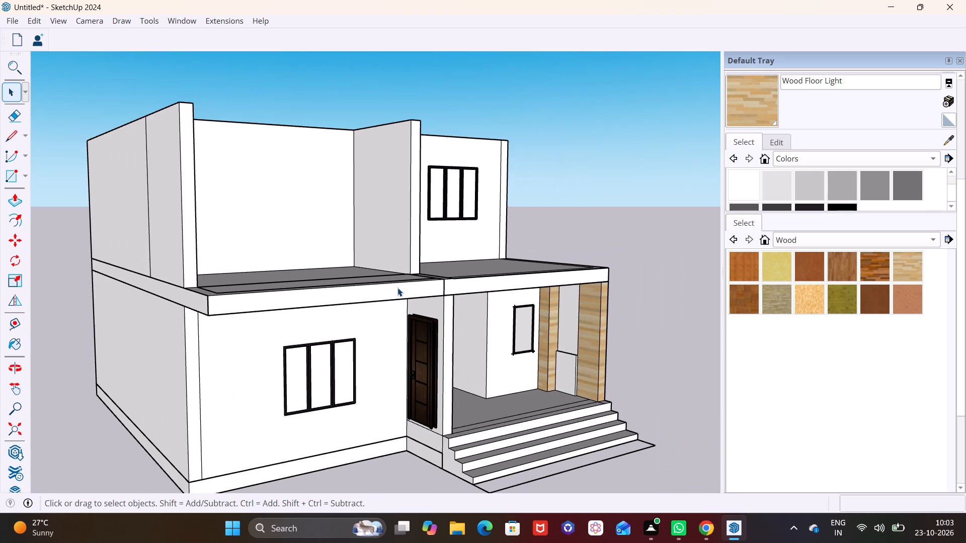
shift+middle_drag(397, 288, 319, 392)
shift+middle_drag(327, 380, 378, 312)
scroll(359, 319, up, 2)
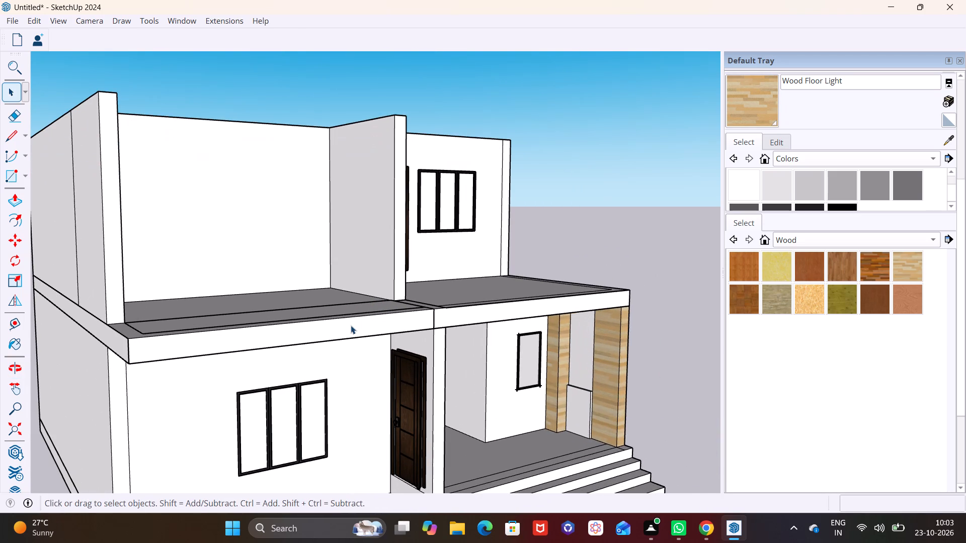
Extend the upper storey's outer side wall forward 3' 11 1/16" to the slab projection's front edge.
click(118, 301)
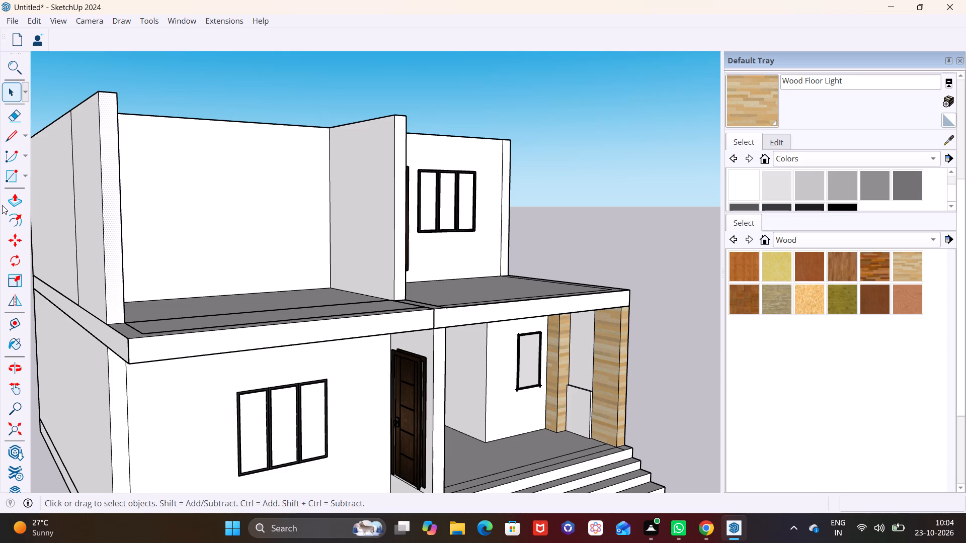
click(12, 198)
click(108, 257)
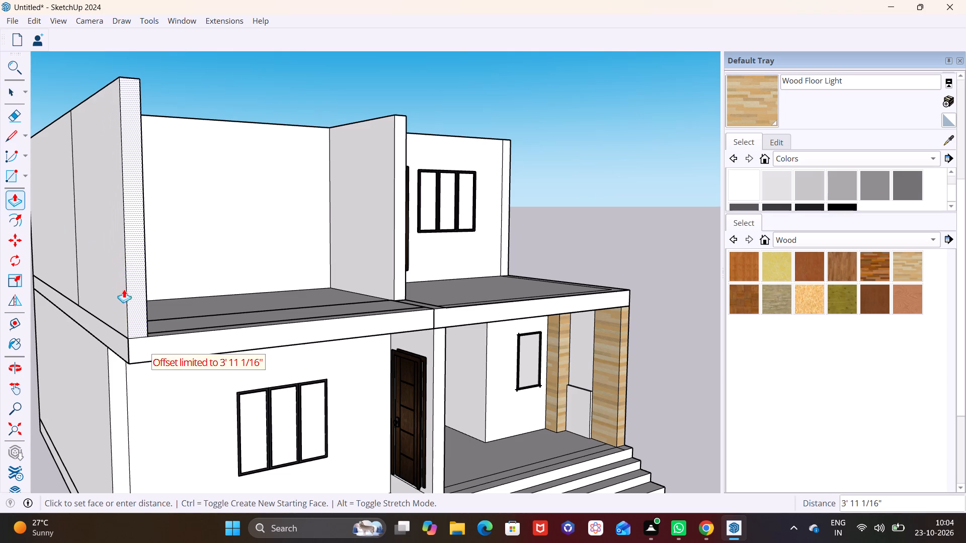
click(135, 335)
middle_drag(276, 263, 224, 275)
key(space)
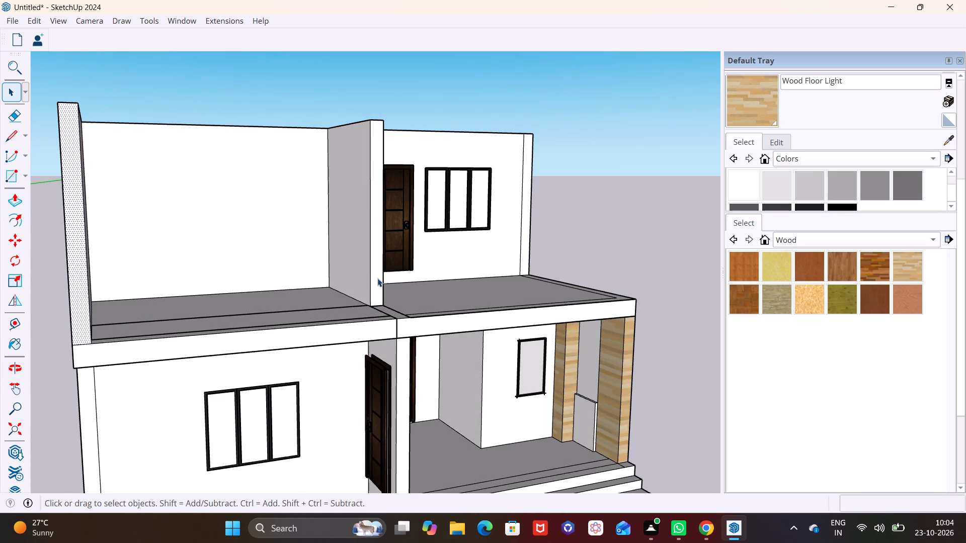
Extend the upper partition wall beside the terrace forward 3' 7 1/8" to the slab's front edge.
click(381, 276)
click(15, 203)
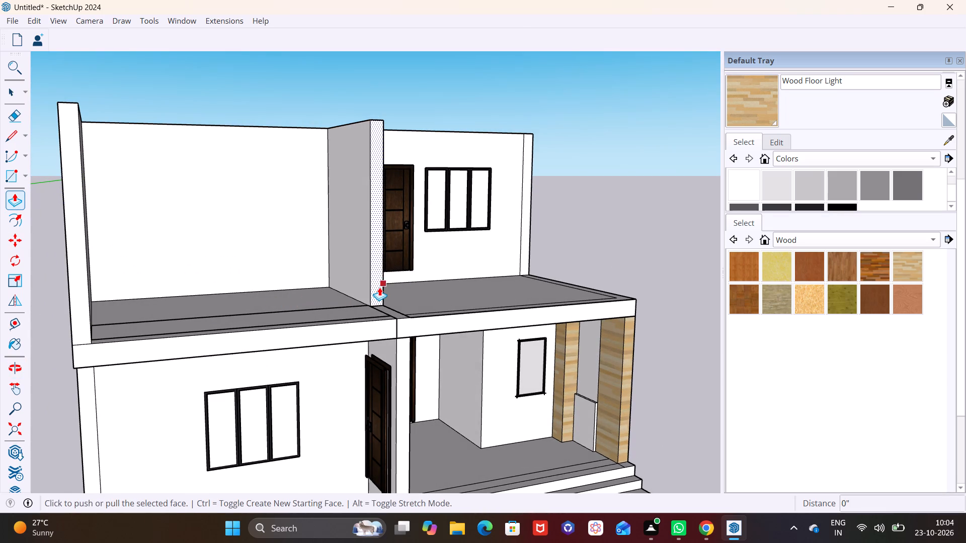
click(379, 287)
click(388, 322)
Push/Pull the outer face of the upper front room's wall forward 3' 9 13/16" over the slab projection.
scroll(325, 289, down, 2)
shift+middle_drag(324, 292, 309, 386)
middle_drag(354, 387, 371, 269)
scroll(287, 239, up, 2)
middle_drag(234, 242, 224, 312)
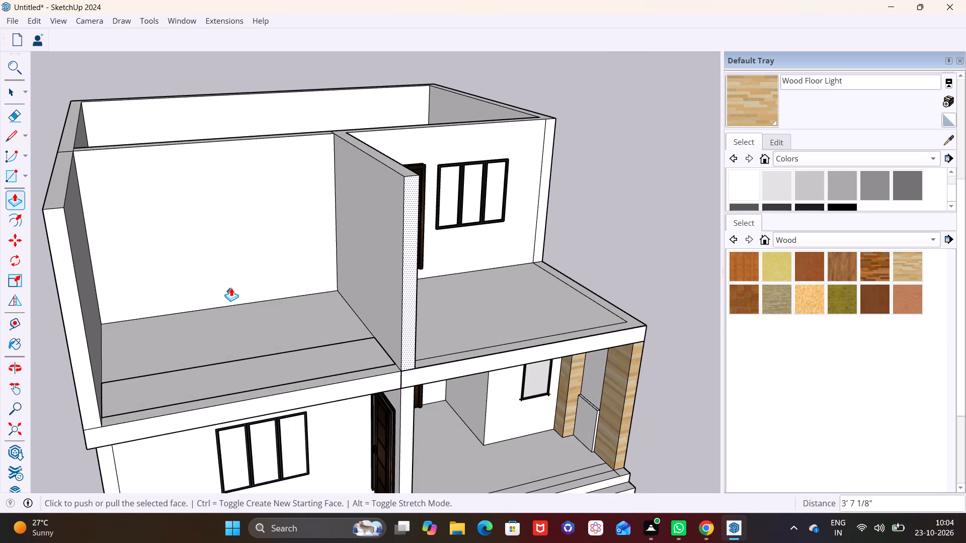
key(space)
click(231, 260)
click(11, 205)
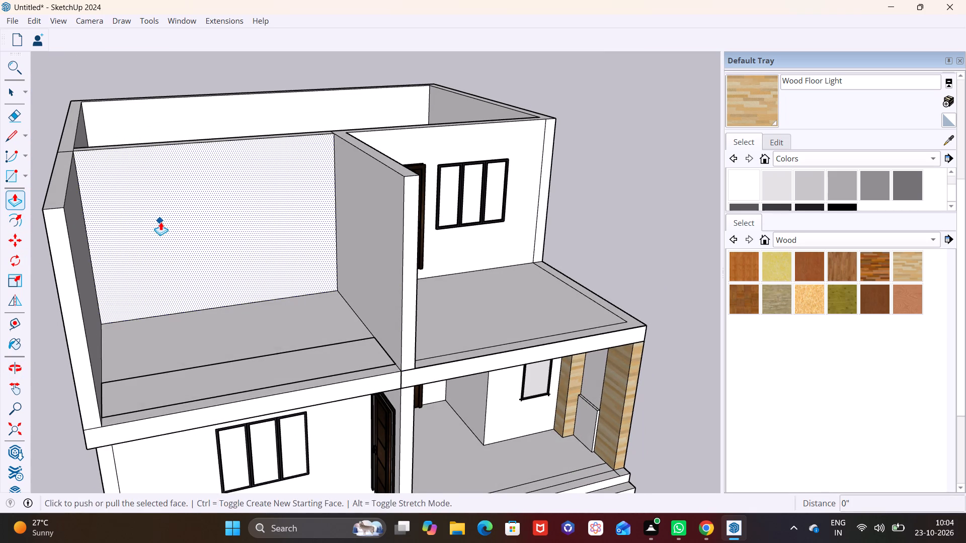
click(160, 222)
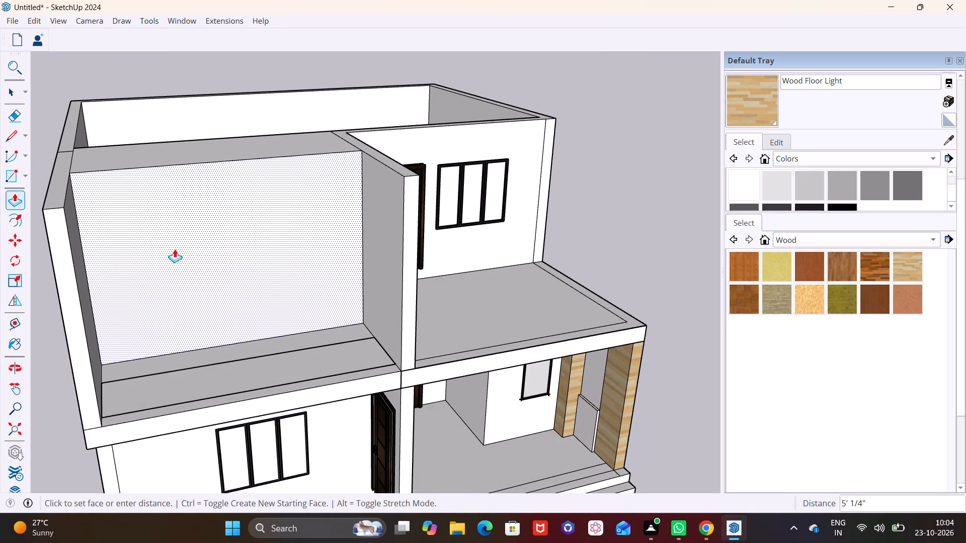
click(173, 241)
Push/Pull the inner face of the same front wall forward about 3' 5 15/16" to enlarge the room.
middle_drag(222, 133, 600, 268)
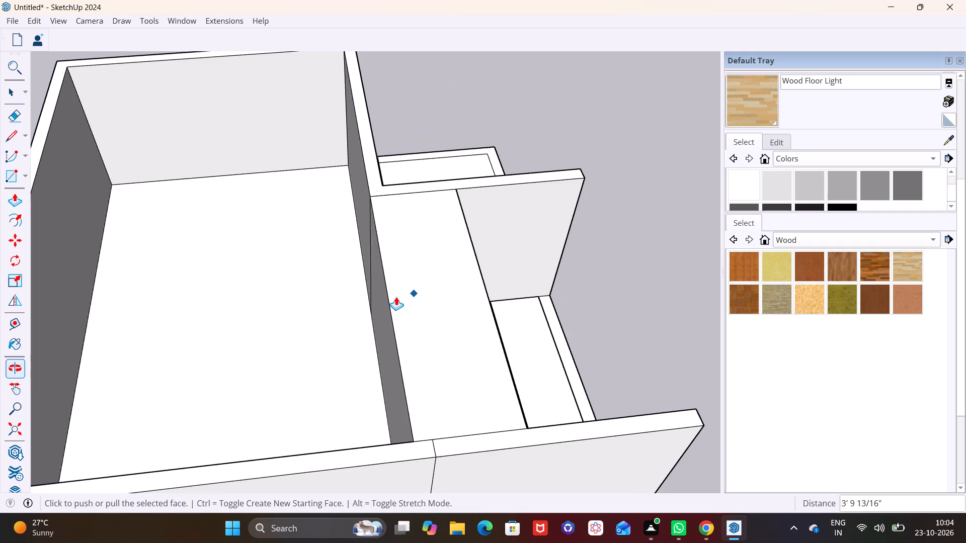
middle_drag(395, 297, 605, 265)
key(space)
click(579, 259)
click(15, 207)
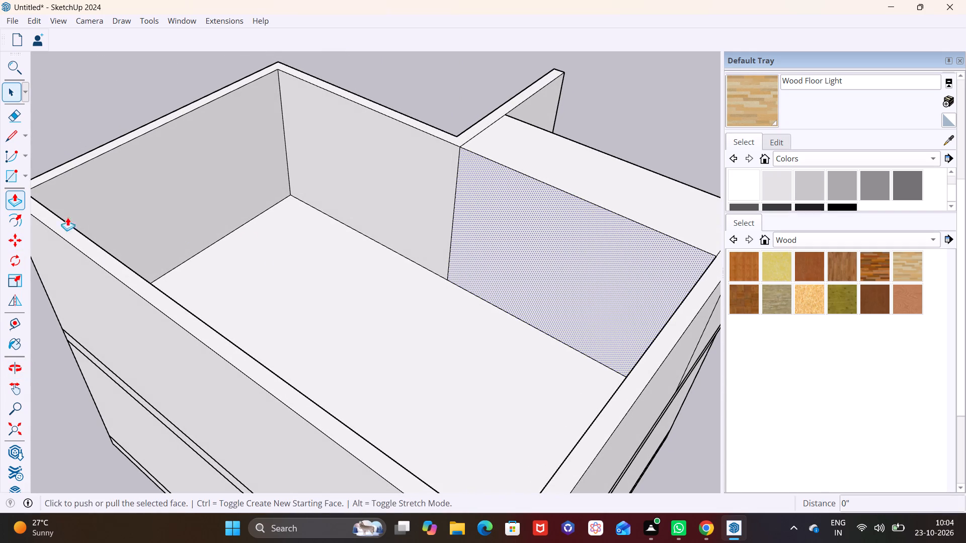
click(490, 261)
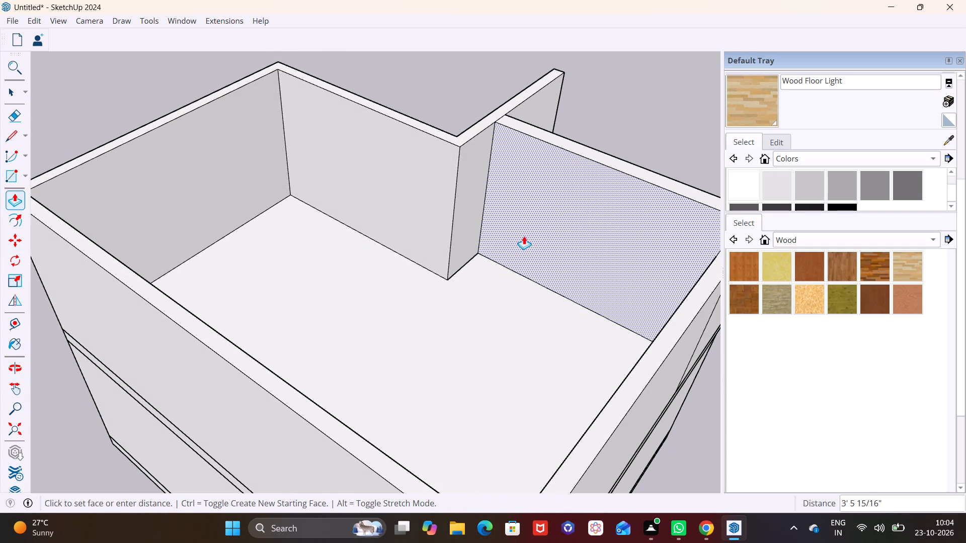
click(525, 235)
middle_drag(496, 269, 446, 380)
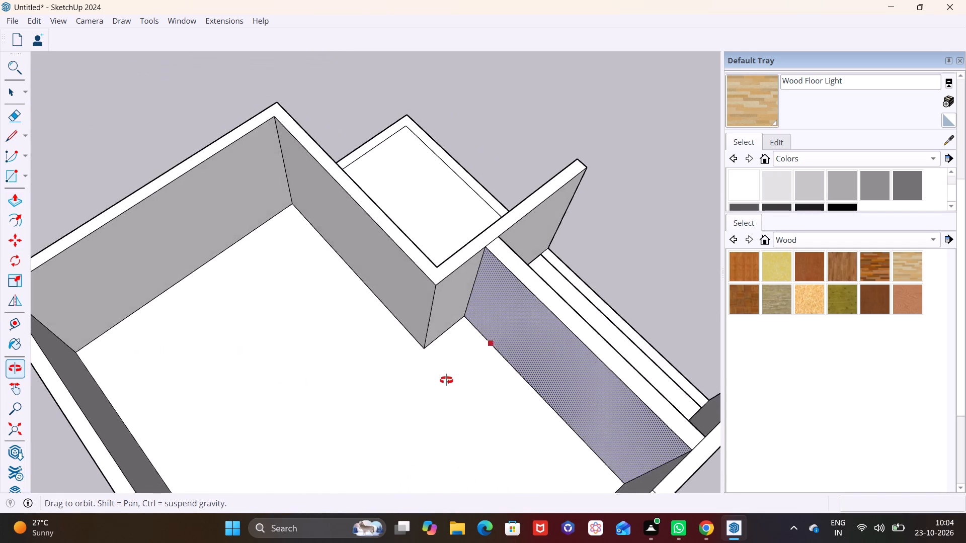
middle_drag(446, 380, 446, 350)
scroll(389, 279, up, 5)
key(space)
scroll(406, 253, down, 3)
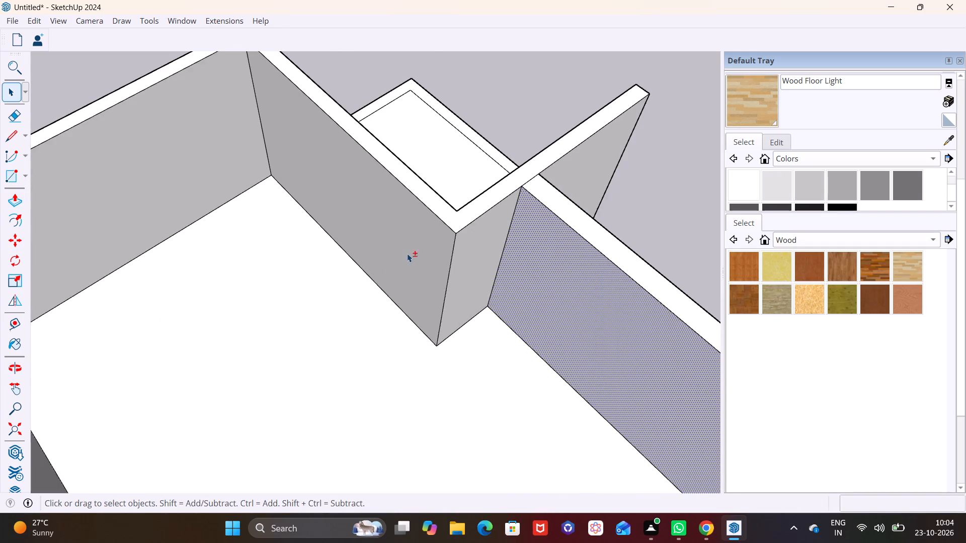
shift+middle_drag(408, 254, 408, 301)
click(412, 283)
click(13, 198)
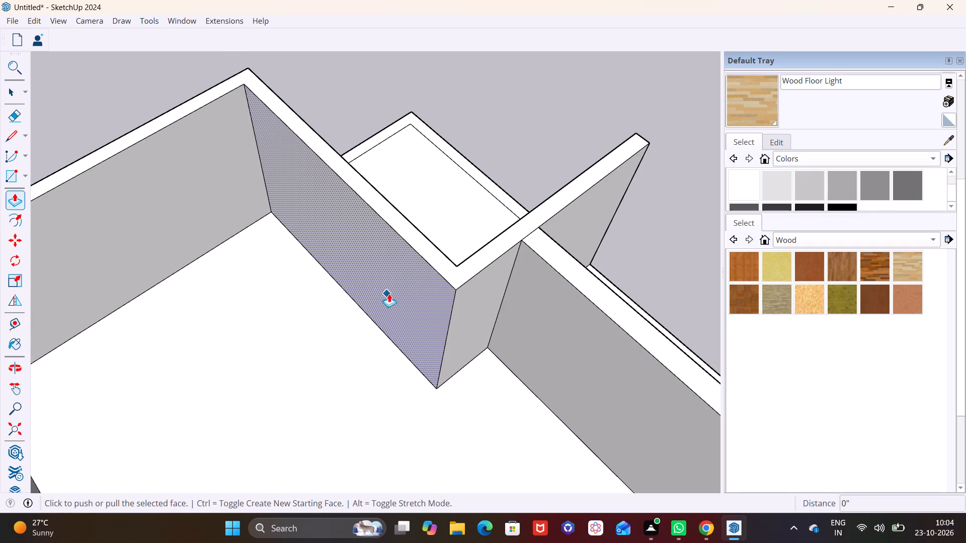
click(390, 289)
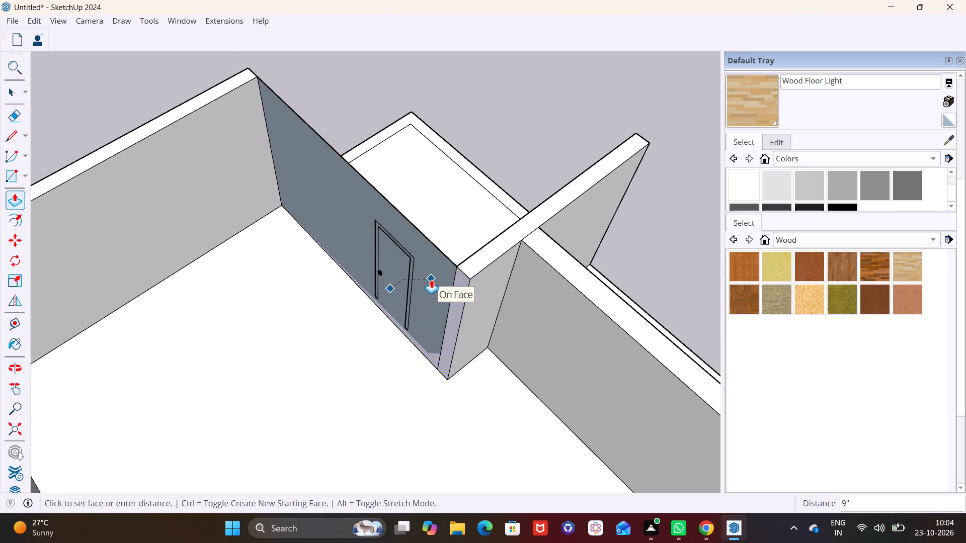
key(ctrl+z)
Delete the door and the three-pane window from the upper terrace wall.
middle_drag(448, 285, 159, 346)
scroll(245, 267, up, 5)
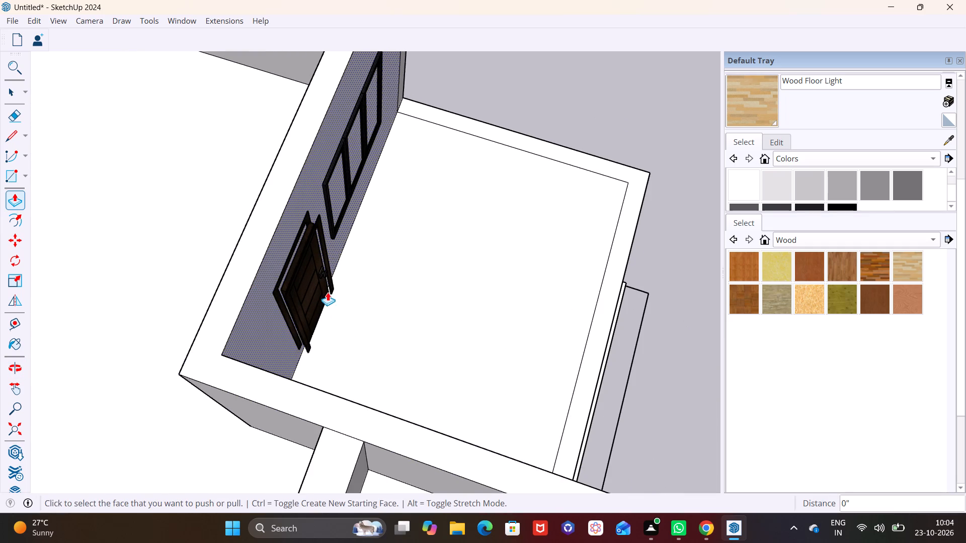
key(space)
click(310, 295)
key(Delete)
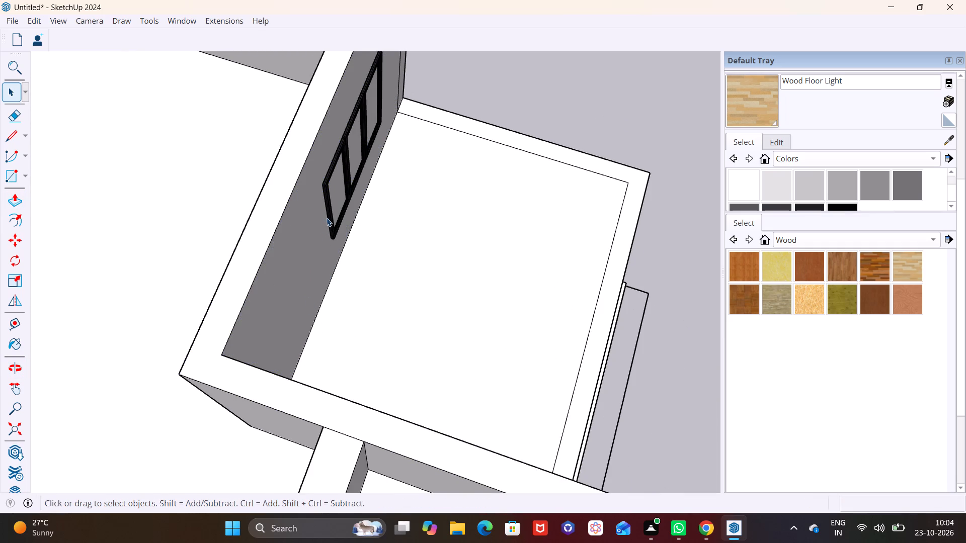
click(330, 216)
key(Delete)
Draw two 9" lines across the top of the partition wall, continuing both edges of the moved front wall.
scroll(345, 268, down, 6)
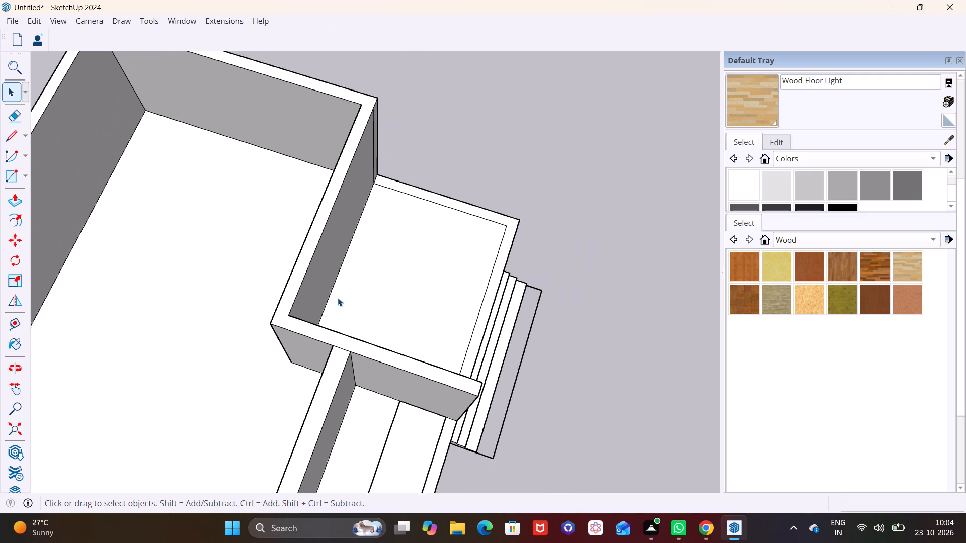
scroll(338, 298, down, 1)
shift+middle_drag(350, 312, 320, 324)
middle_drag(352, 322, 98, 330)
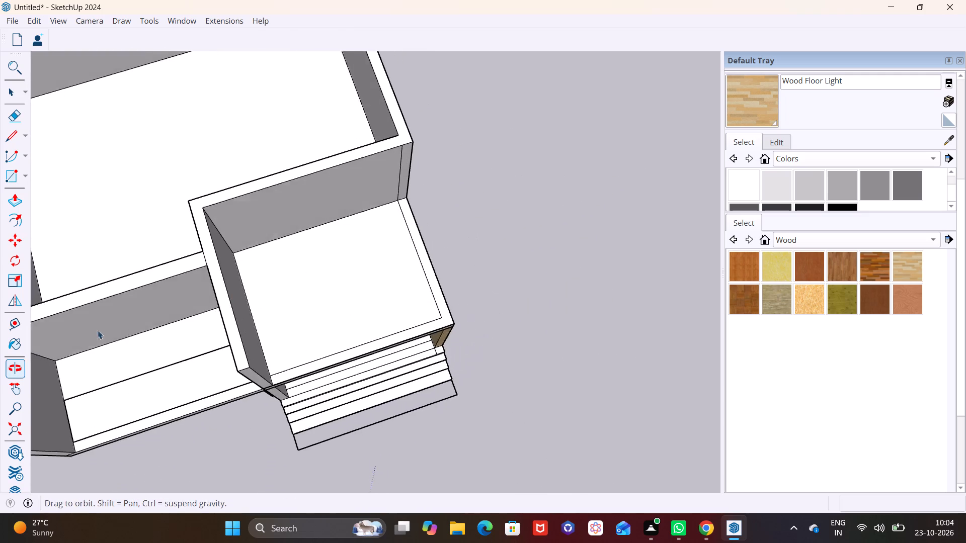
middle_drag(98, 330, 98, 334)
shift+middle_drag(292, 273, 293, 355)
middle_drag(266, 321, 173, 212)
scroll(224, 243, up, 2)
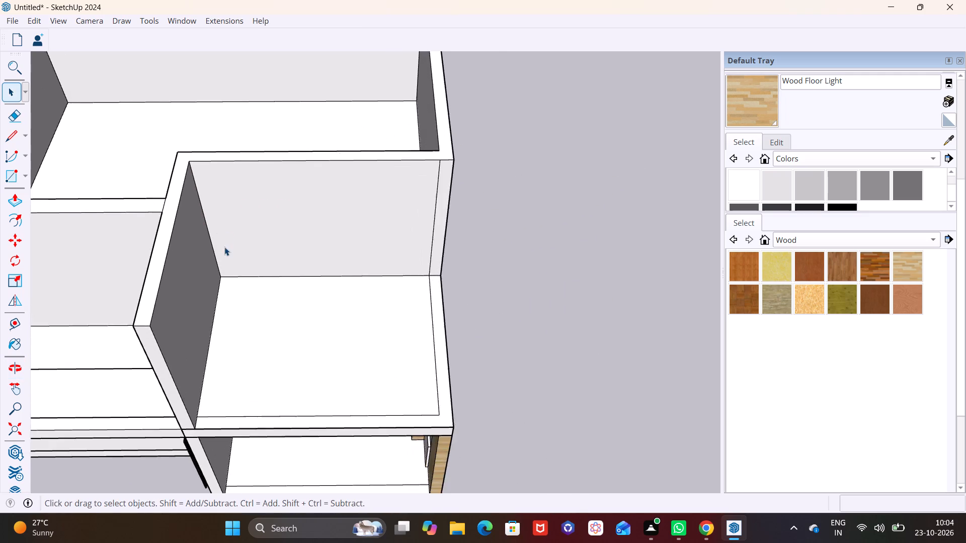
scroll(224, 247, up, 2)
shift+middle_drag(231, 257, 335, 255)
click(16, 138)
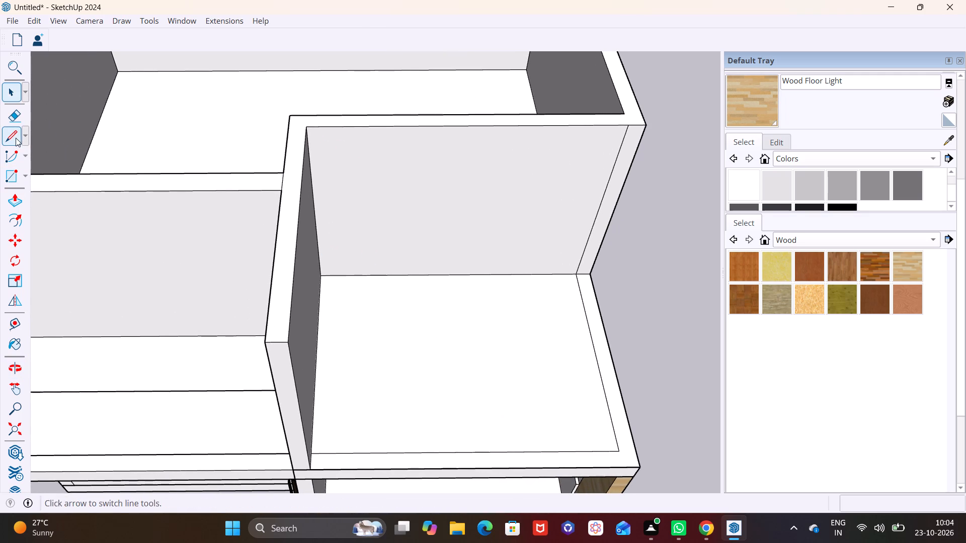
click(283, 173)
click(305, 176)
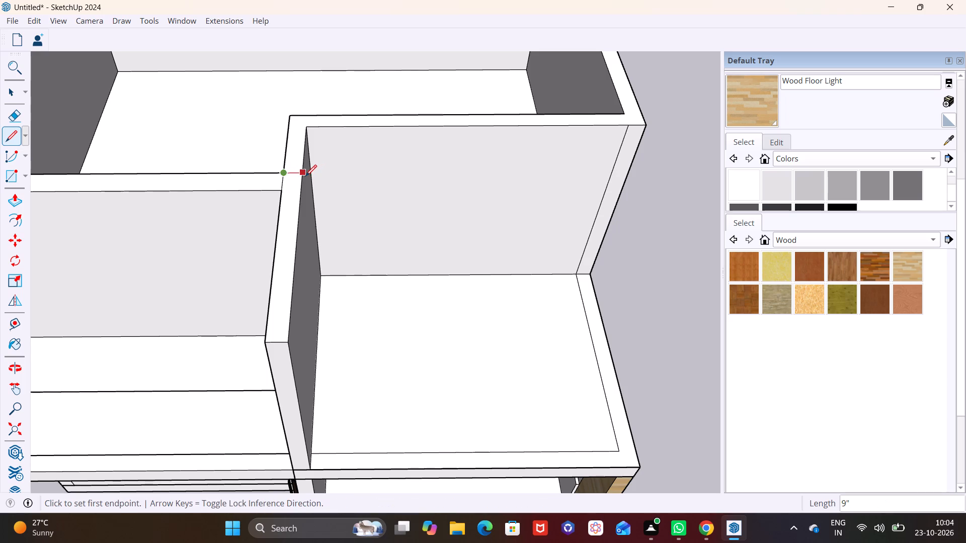
click(284, 194)
click(297, 194)
Draw two 10' vertical lines down the partition's terrace face, from the ends of the top lines to the floor.
middle_drag(327, 234, 144, 169)
click(244, 97)
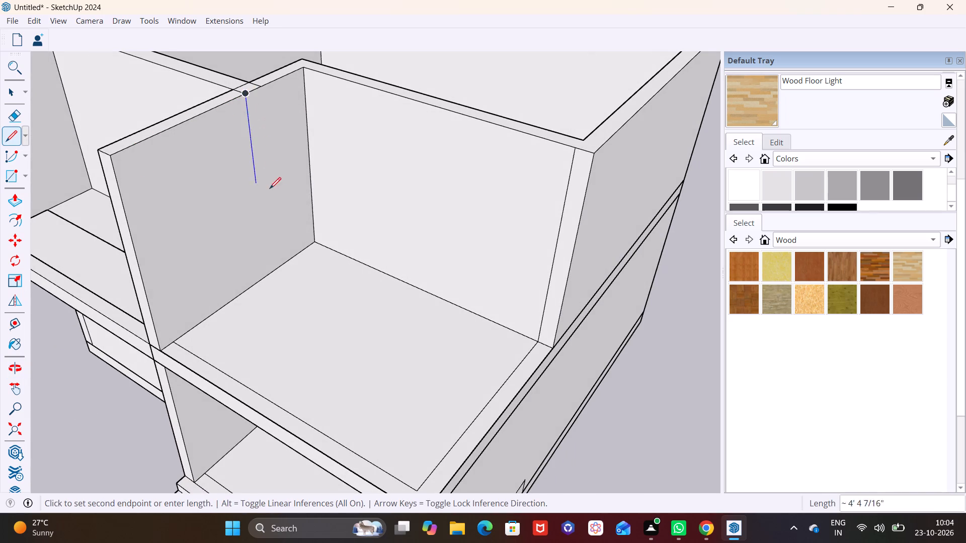
click(273, 271)
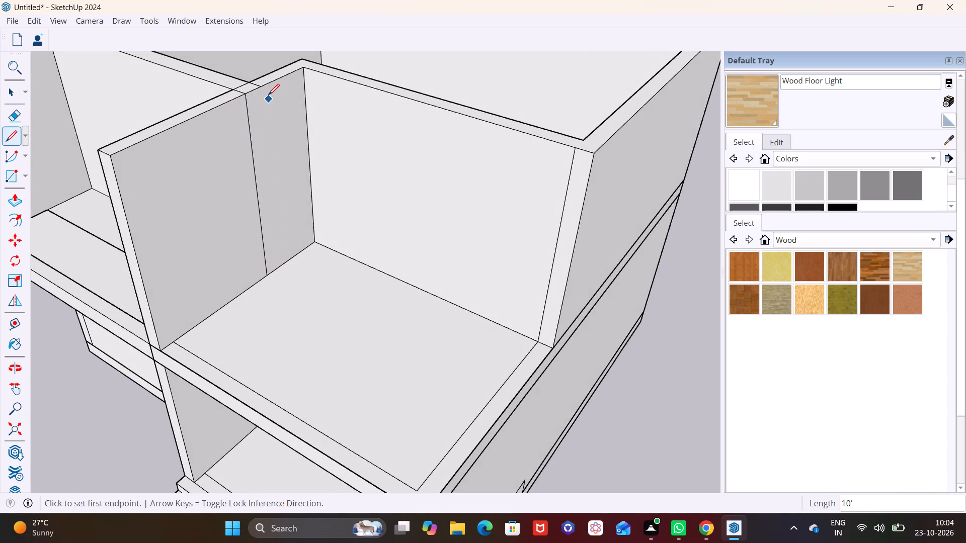
click(262, 92)
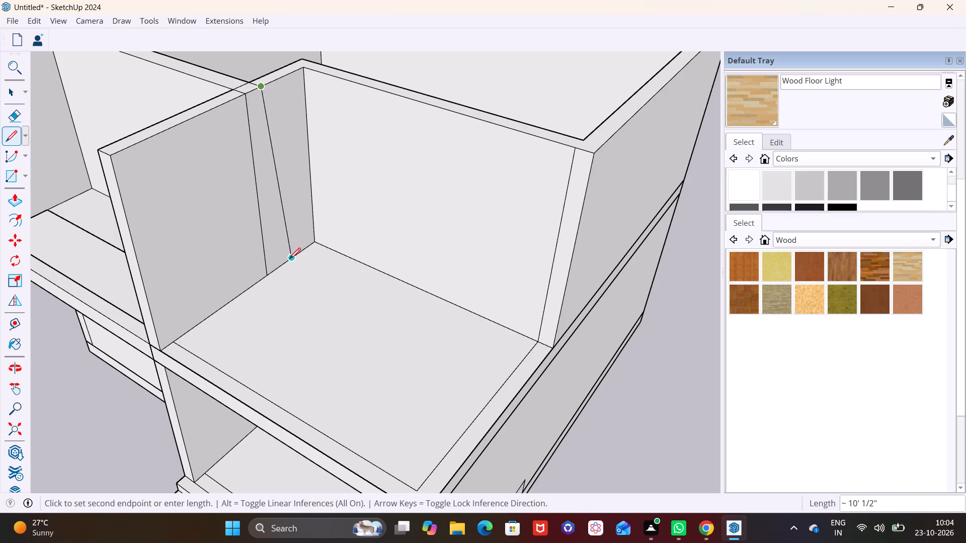
click(286, 265)
Draw two parallel lines 13' 7 1/4" long across the terrace floor, from the bases of the partition's vertical lines.
click(283, 266)
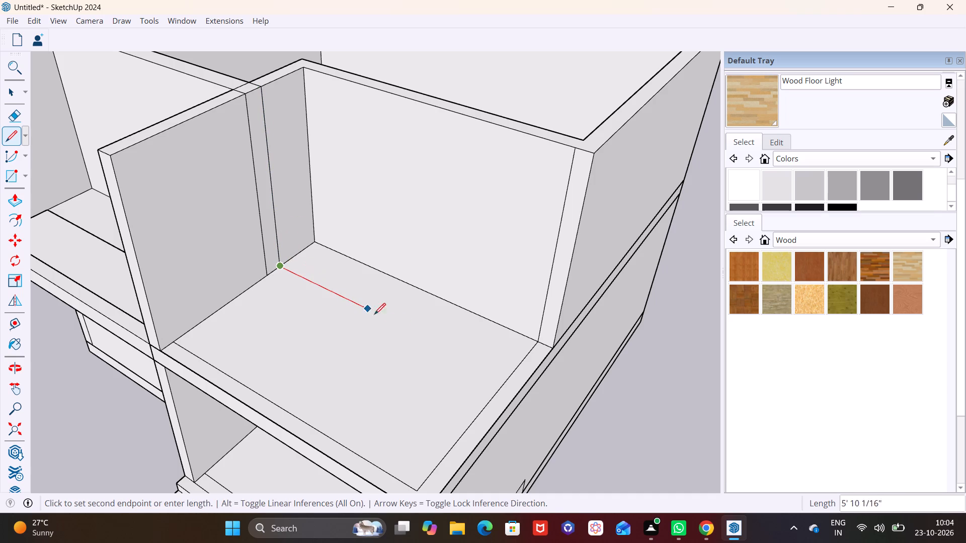
click(504, 383)
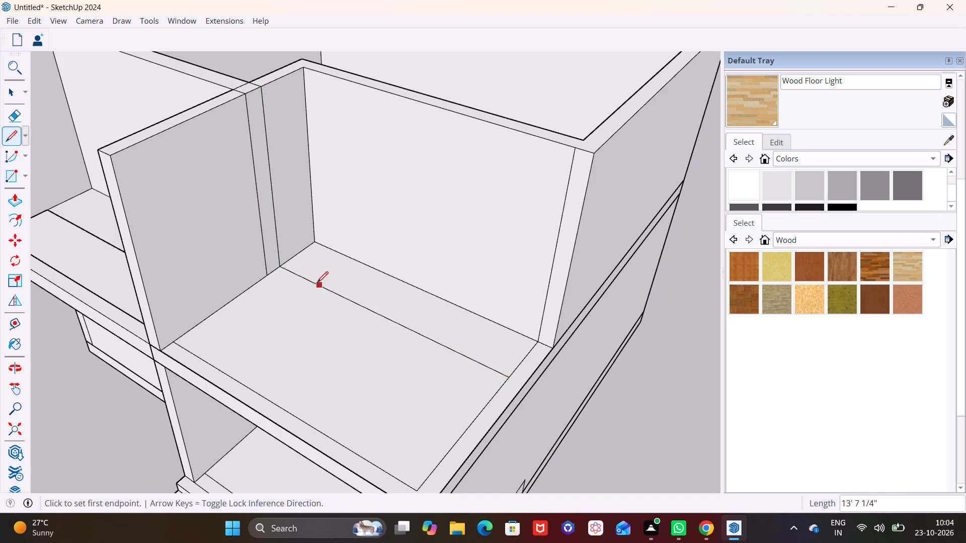
click(269, 276)
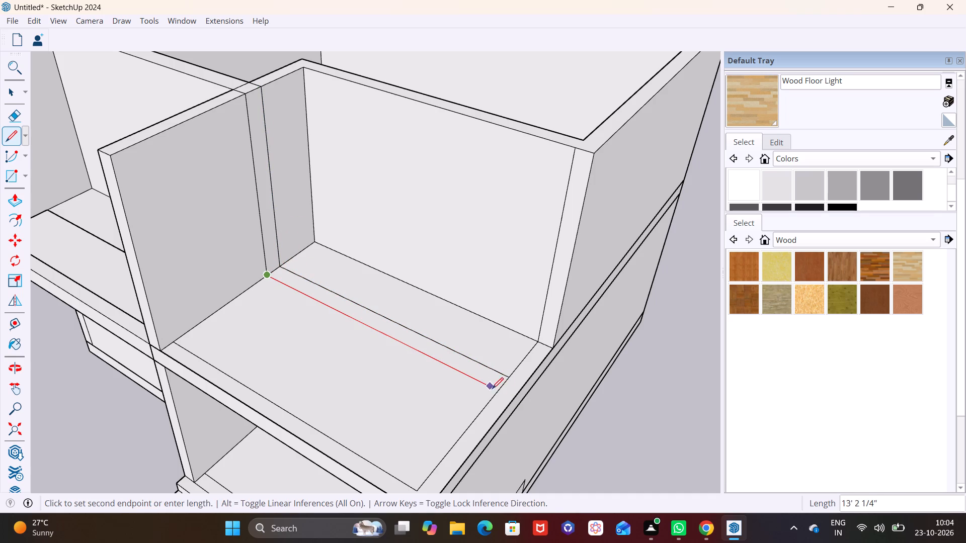
click(495, 391)
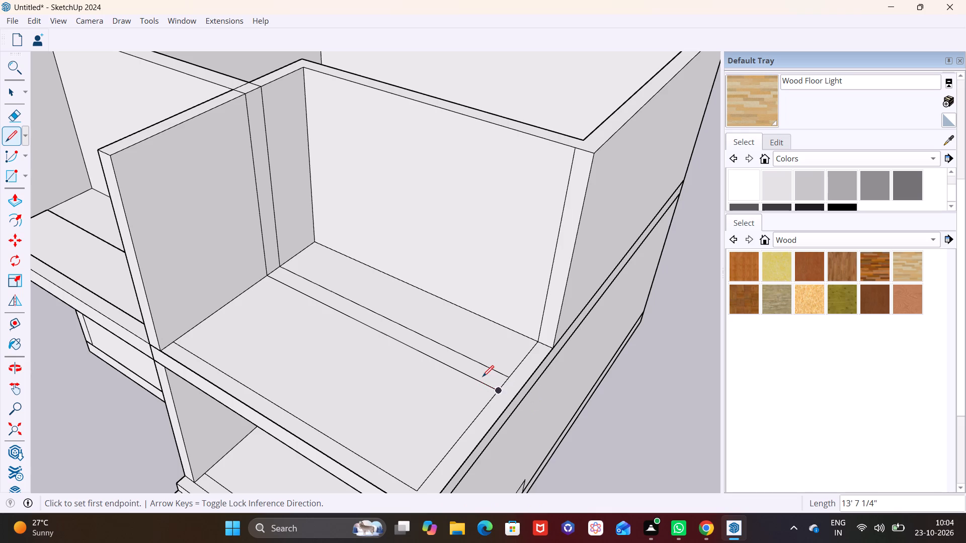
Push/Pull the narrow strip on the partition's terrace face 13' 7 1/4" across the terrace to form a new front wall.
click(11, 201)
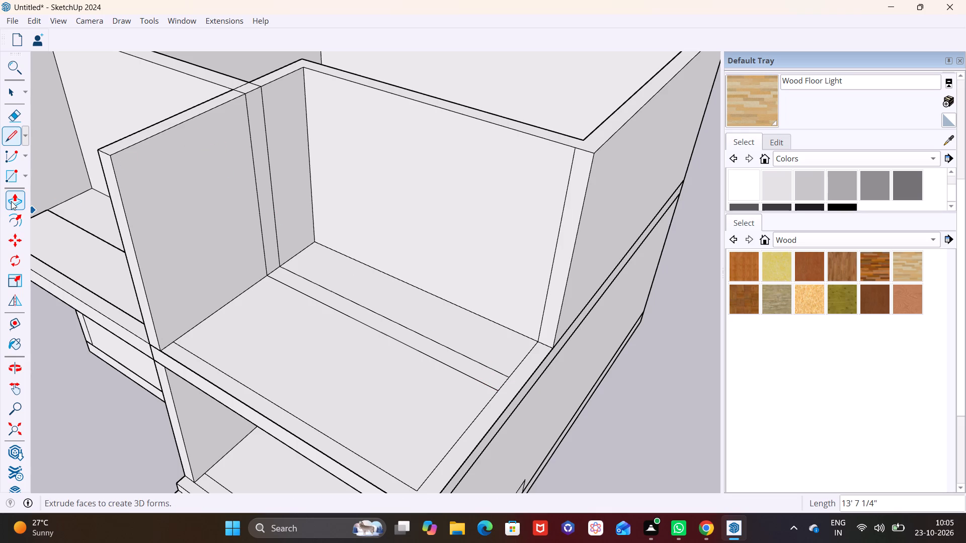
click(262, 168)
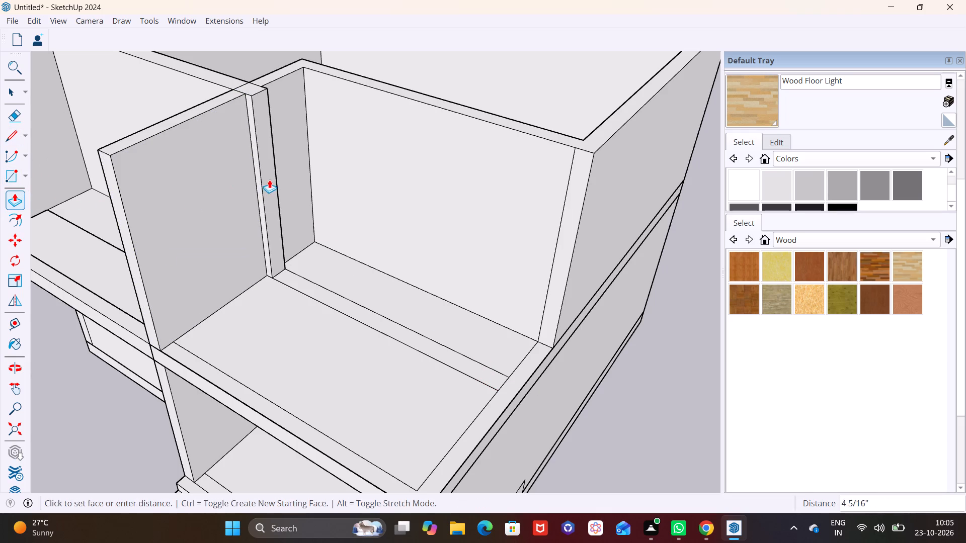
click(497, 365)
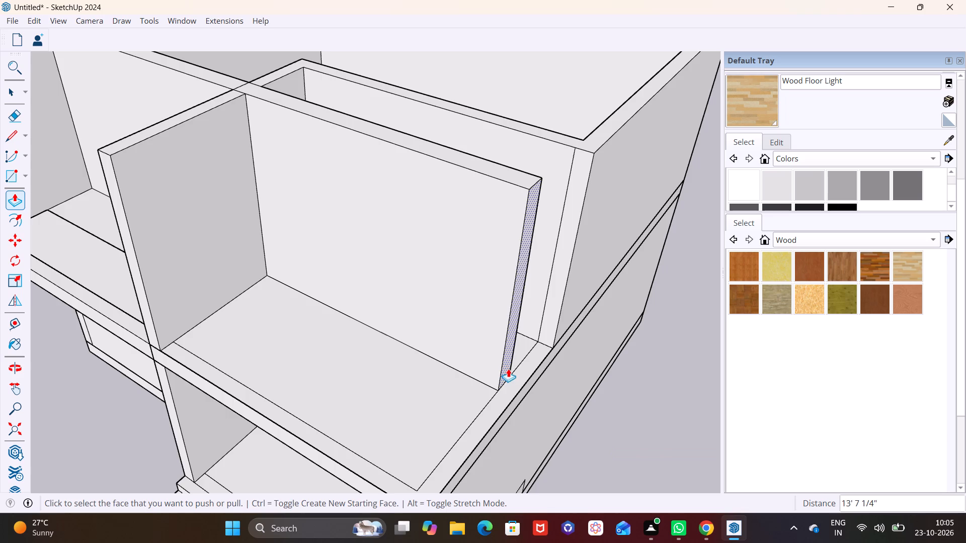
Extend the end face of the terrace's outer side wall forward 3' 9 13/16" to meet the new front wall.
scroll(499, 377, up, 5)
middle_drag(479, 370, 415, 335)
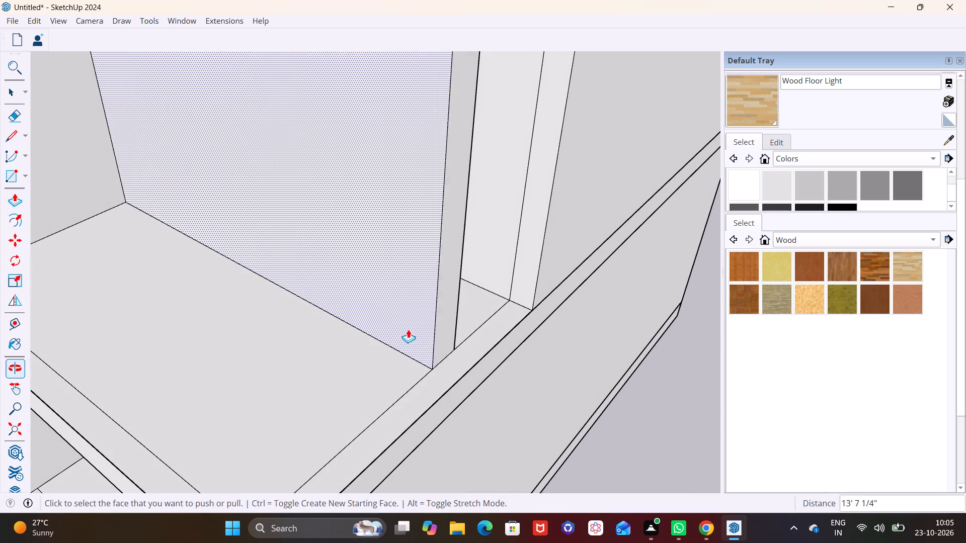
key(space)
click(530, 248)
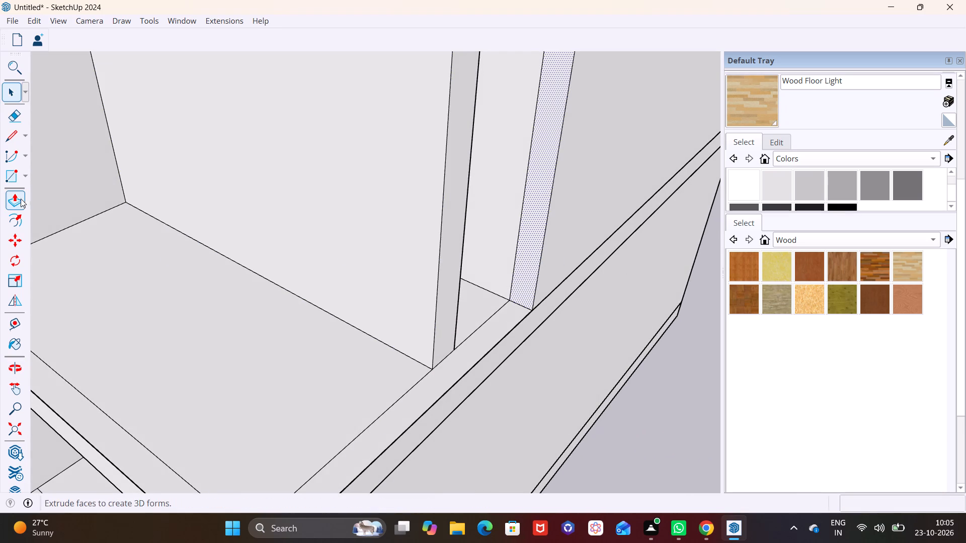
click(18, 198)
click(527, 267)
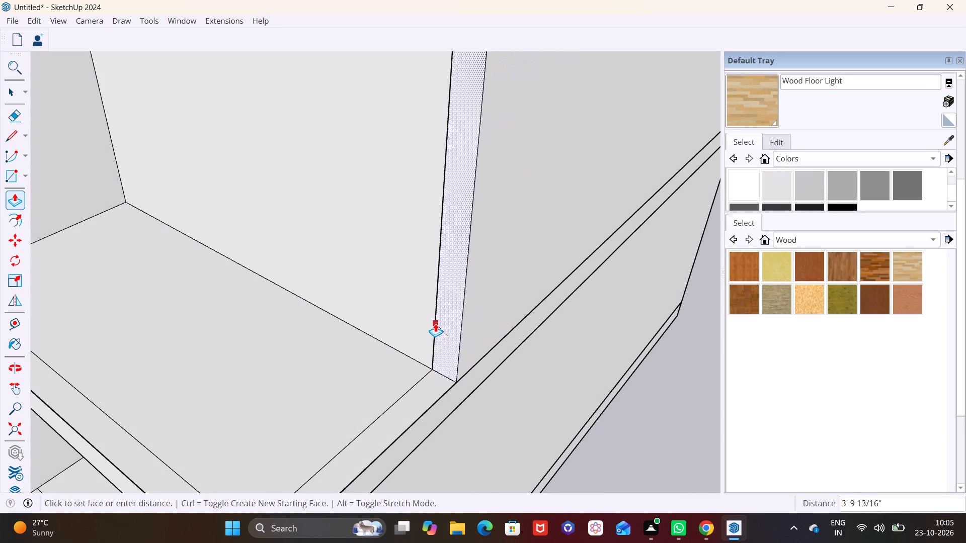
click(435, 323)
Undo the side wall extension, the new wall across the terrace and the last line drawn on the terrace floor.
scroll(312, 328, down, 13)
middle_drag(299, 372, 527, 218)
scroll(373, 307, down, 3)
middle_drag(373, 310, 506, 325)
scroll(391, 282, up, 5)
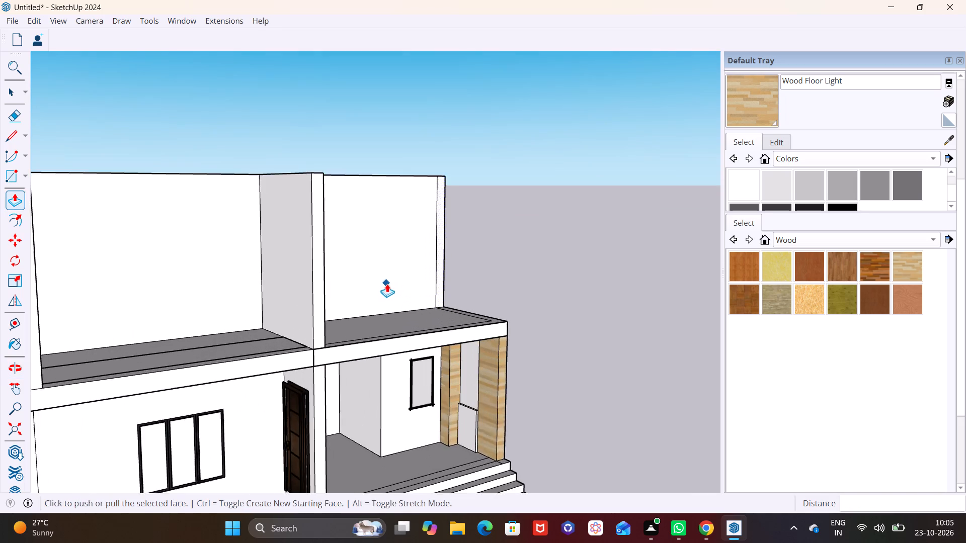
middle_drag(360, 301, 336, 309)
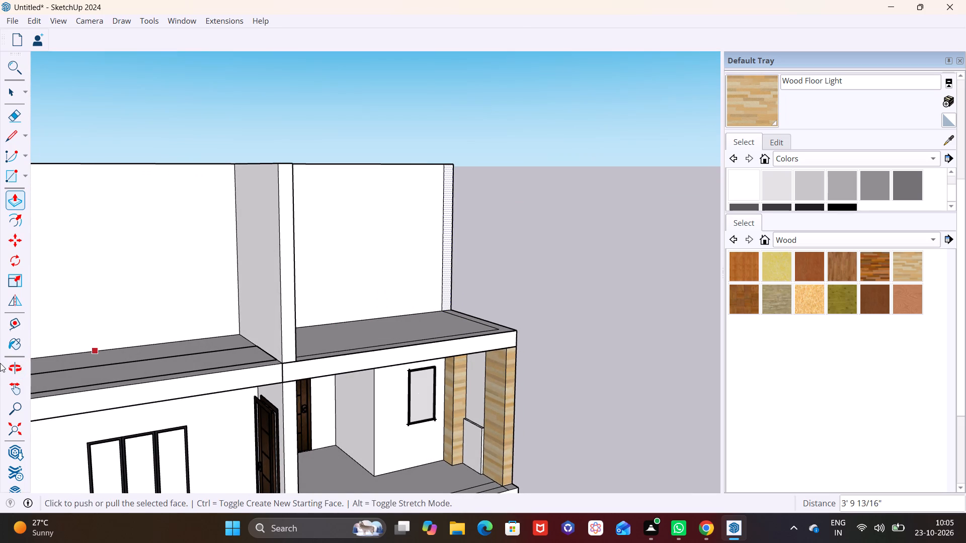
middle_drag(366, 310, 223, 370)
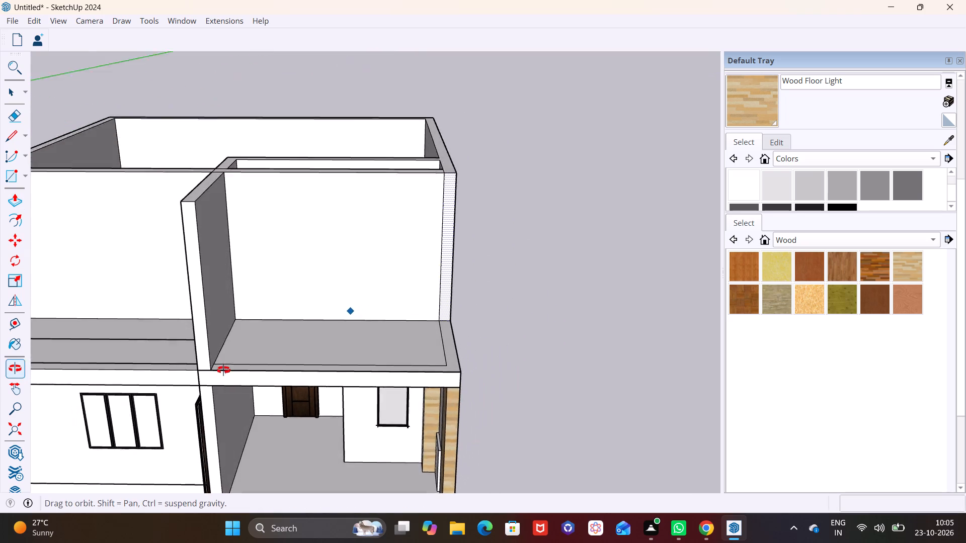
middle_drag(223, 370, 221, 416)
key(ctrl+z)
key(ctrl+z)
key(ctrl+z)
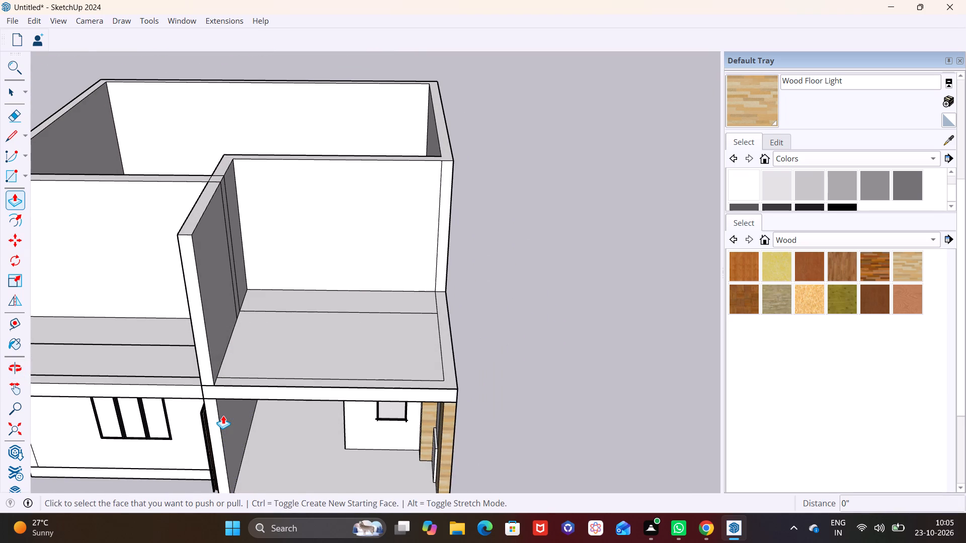
Undo the remaining line across the terrace floor and the vertical lines on the partition's terrace face.
key(ctrl+z)
key(ctrl+z)
key(ctrl+z)
key(ctrl+z)
key(ctrl+z)
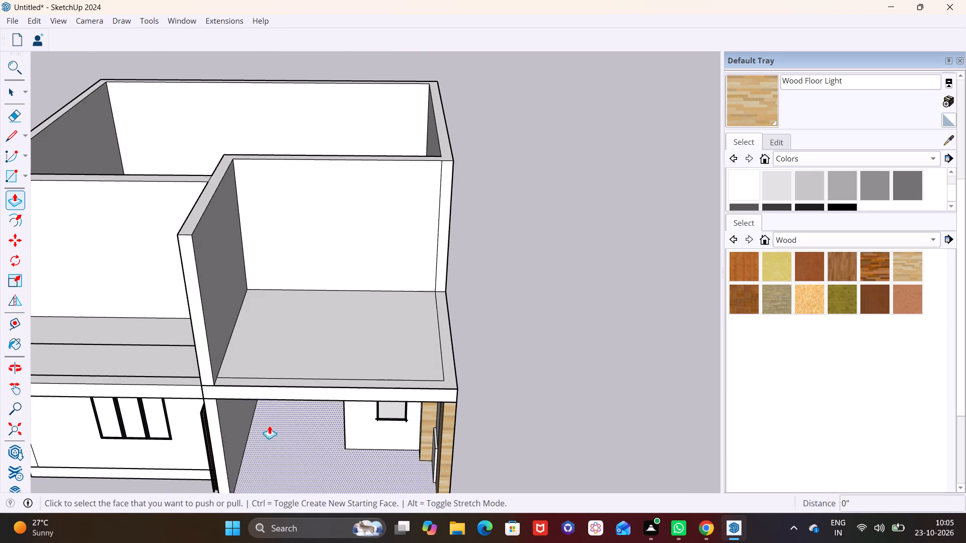
Draw a rectangle along the terrace slab's front edge, from the base of the partition to the slab's outer corner.
middle_drag(279, 414, 374, 321)
scroll(359, 308, down, 7)
shift+middle_drag(352, 312, 305, 295)
scroll(290, 273, up, 7)
key(space)
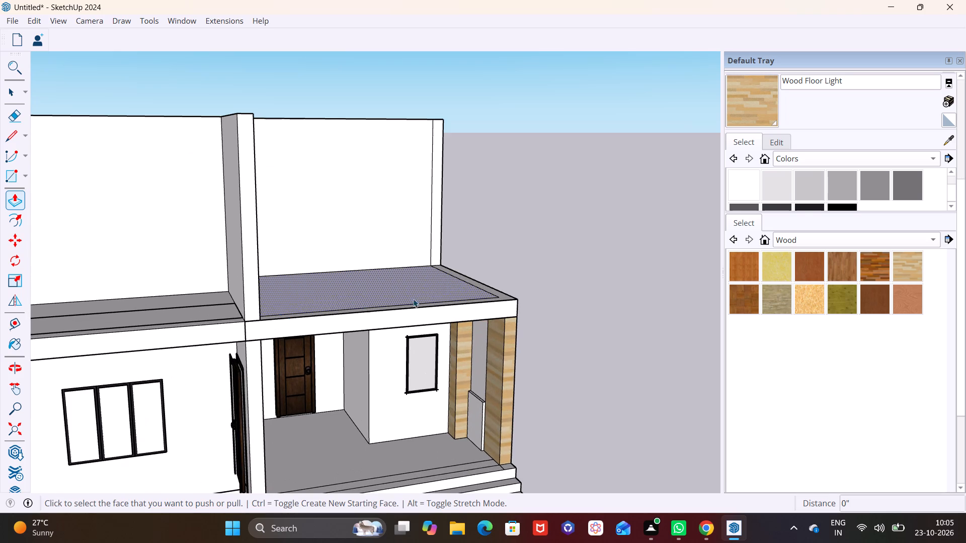
middle_drag(347, 258, 329, 271)
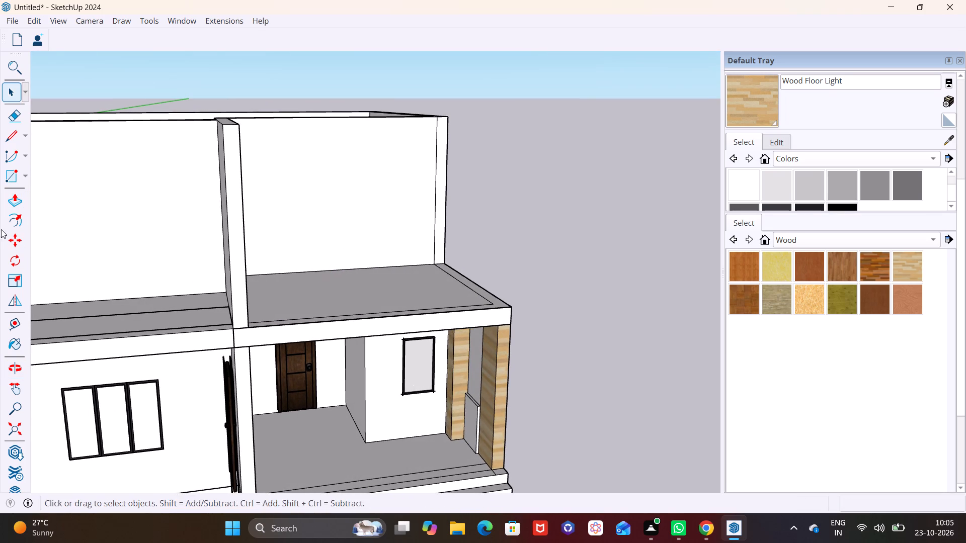
click(26, 176)
click(27, 192)
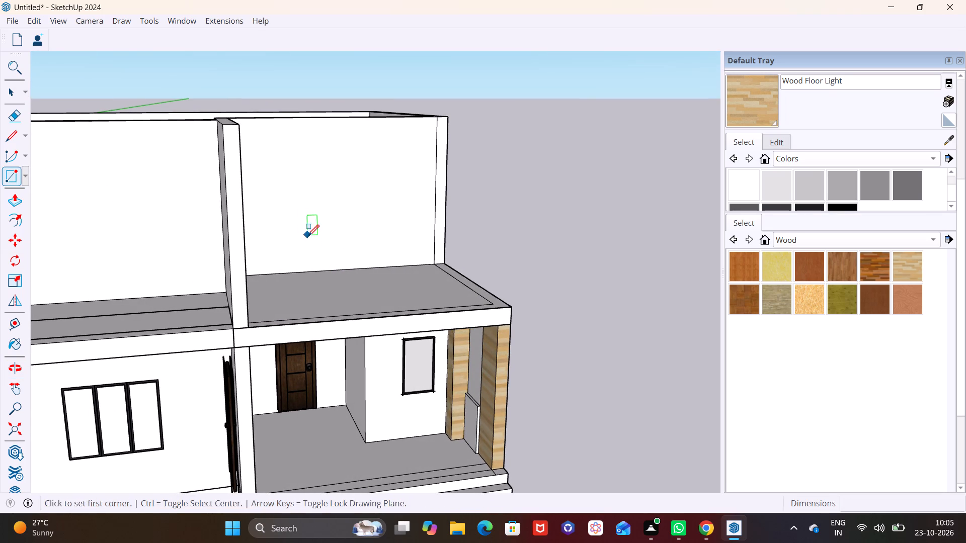
middle_drag(307, 252, 247, 364)
click(222, 376)
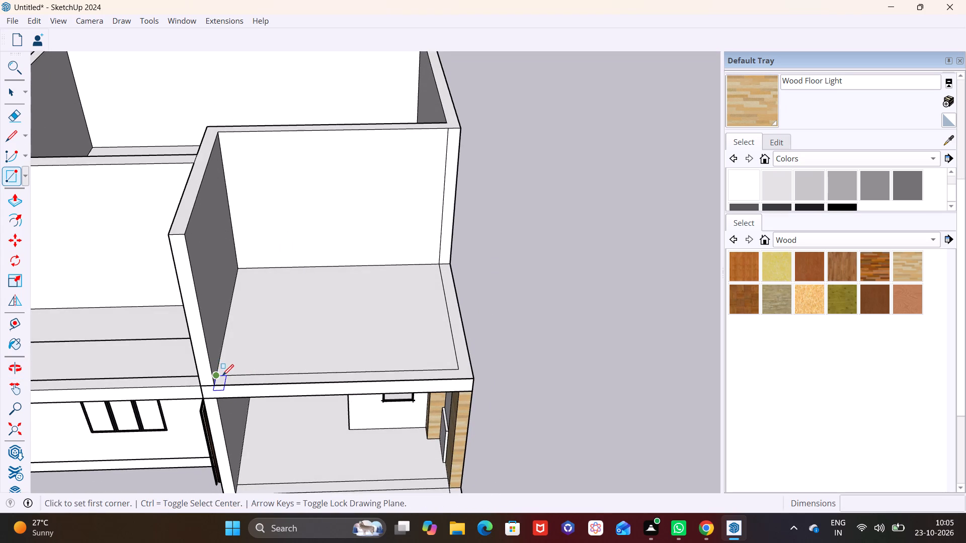
click(475, 380)
key(space)
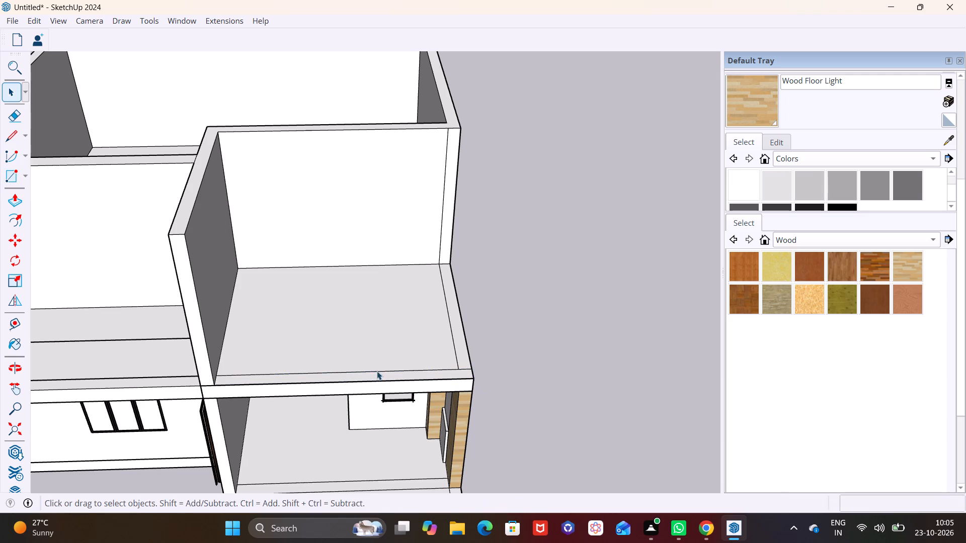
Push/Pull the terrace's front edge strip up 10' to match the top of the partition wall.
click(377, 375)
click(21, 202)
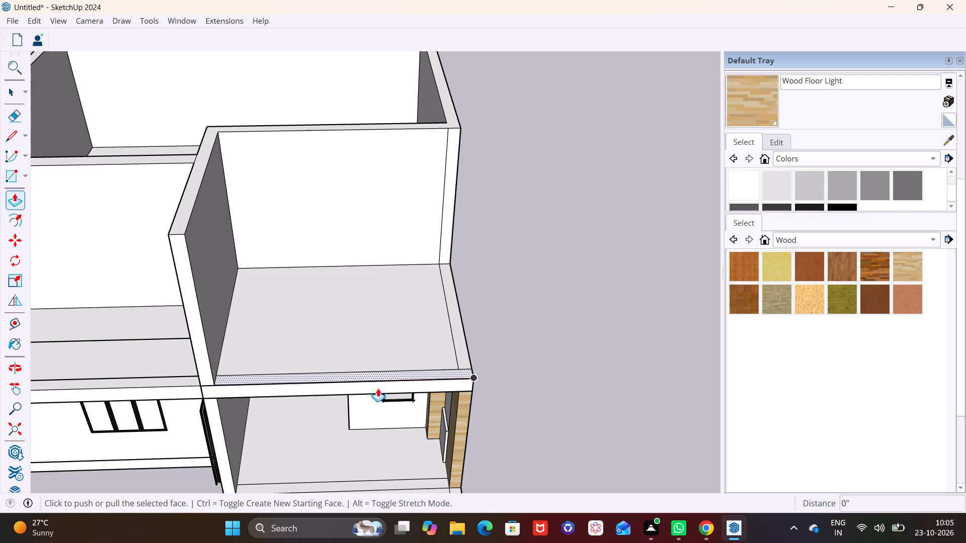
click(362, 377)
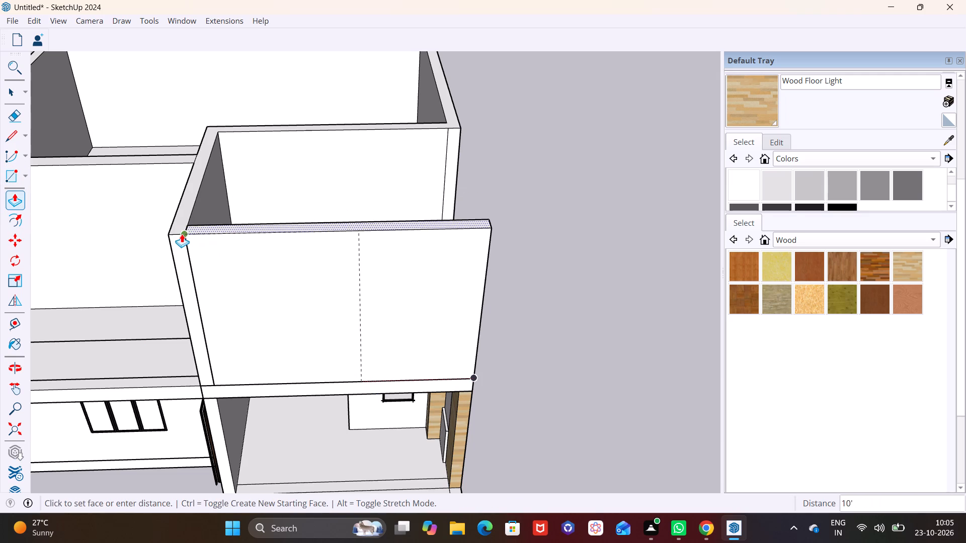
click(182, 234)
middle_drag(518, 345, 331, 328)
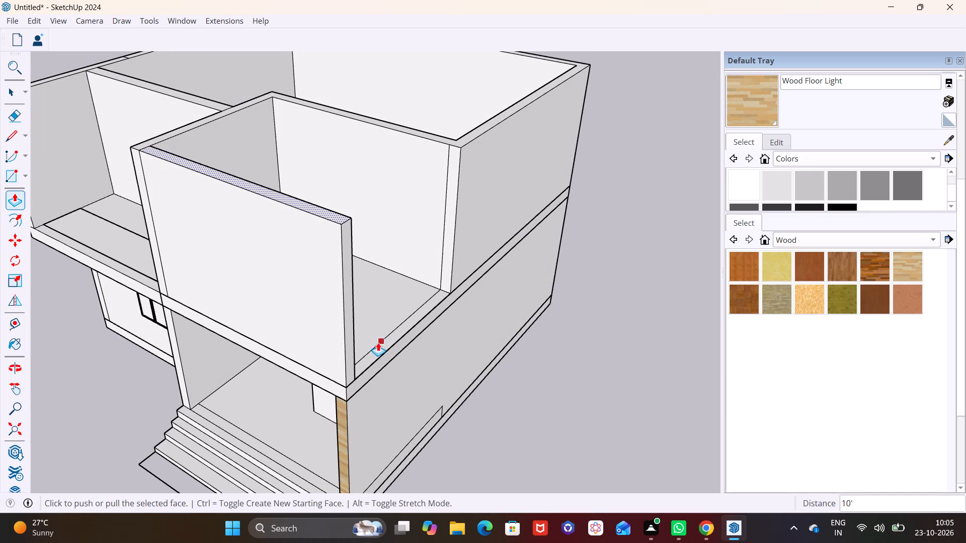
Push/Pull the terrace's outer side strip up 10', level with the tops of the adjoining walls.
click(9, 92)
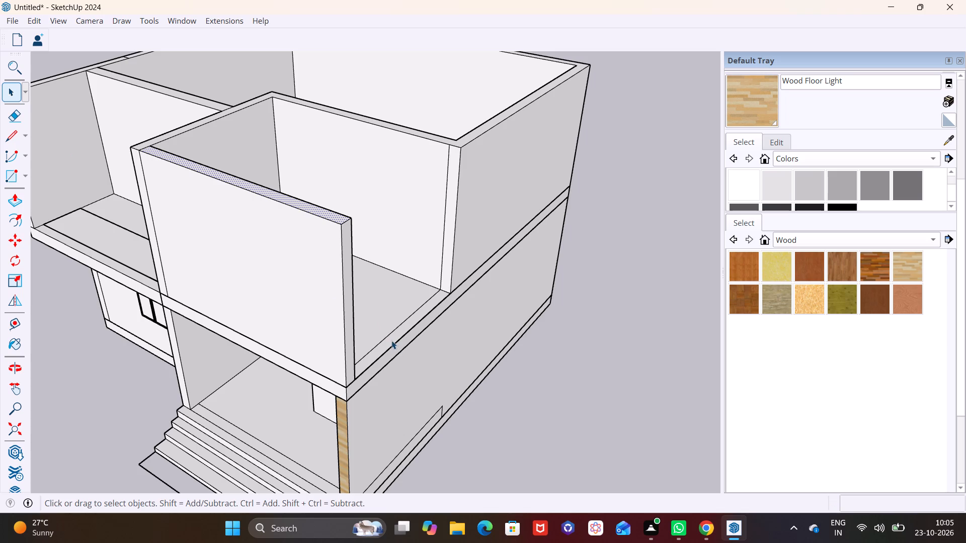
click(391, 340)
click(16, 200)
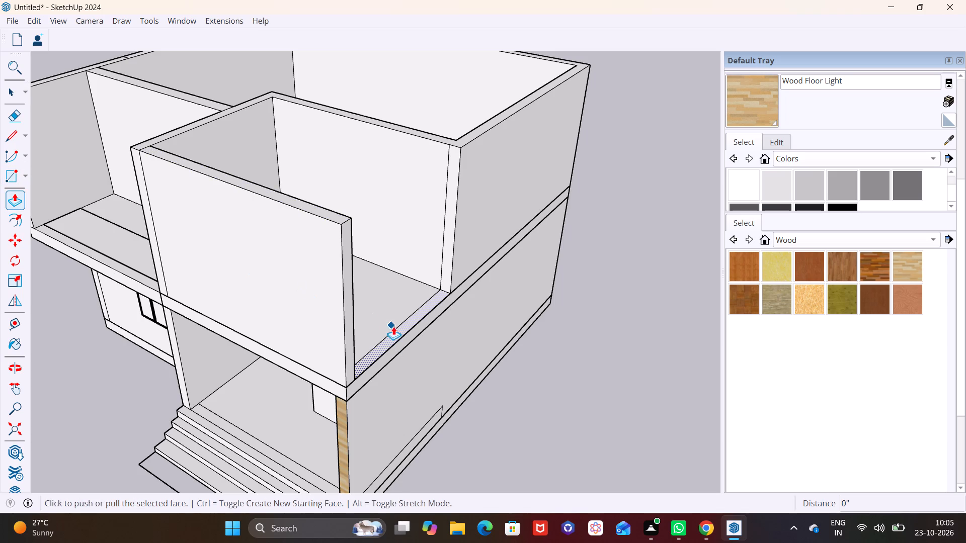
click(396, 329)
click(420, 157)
Examine the building's front and side elevations with the enclosed upper terrace from several angles.
scroll(280, 231, down, 2)
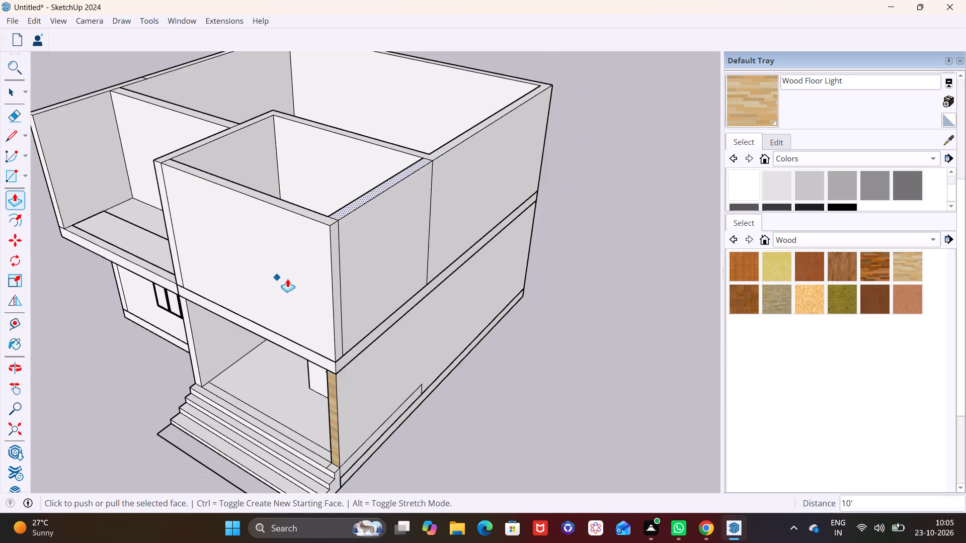
middle_drag(289, 279, 633, 135)
scroll(413, 231, down, 2)
middle_drag(320, 298, 380, 310)
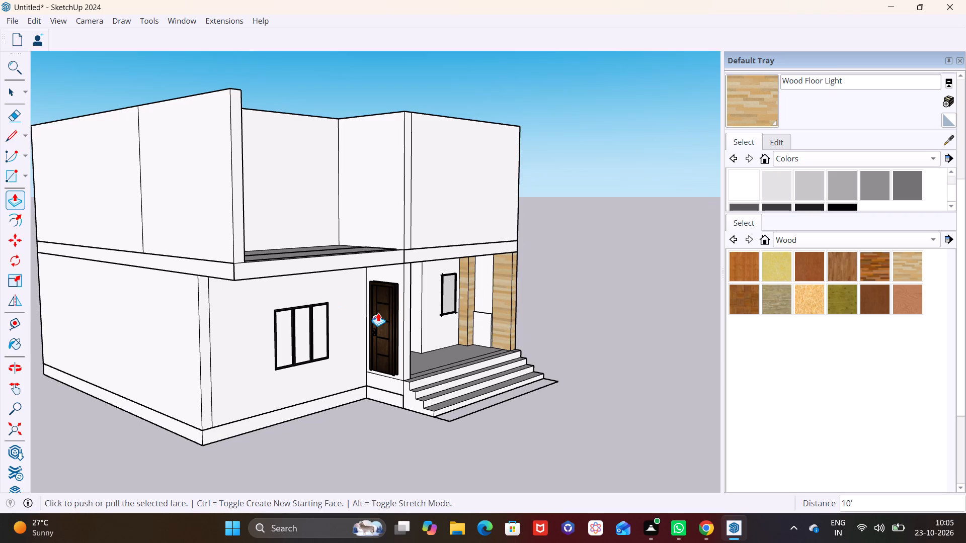
middle_drag(391, 248, 280, 316)
scroll(277, 317, down, 1)
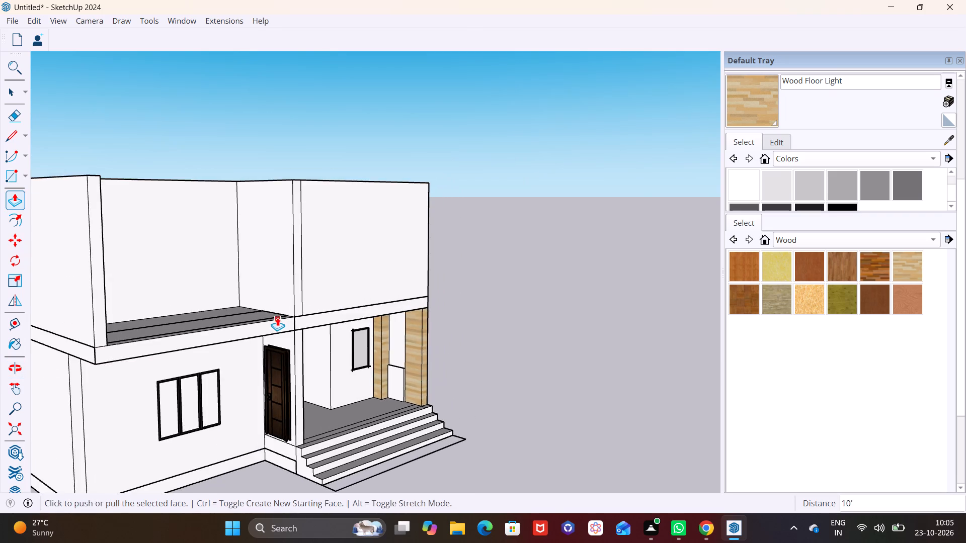
scroll(277, 317, down, 2)
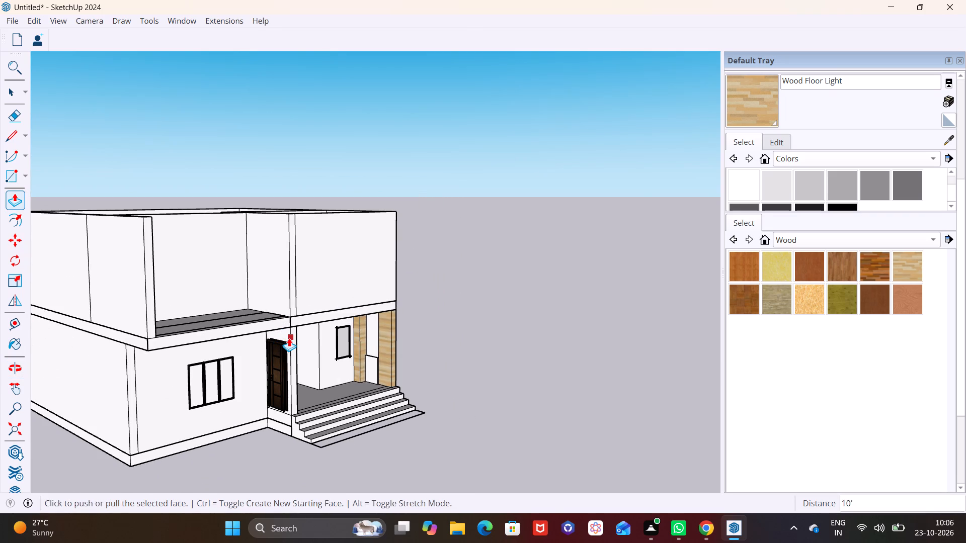
scroll(250, 347, down, 2)
middle_drag(250, 347, 299, 344)
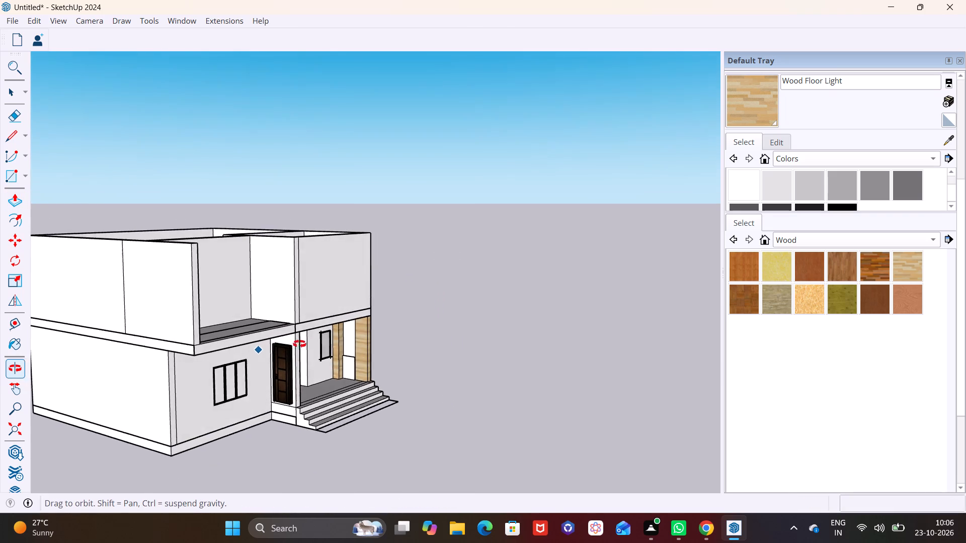
middle_drag(299, 344, 155, 334)
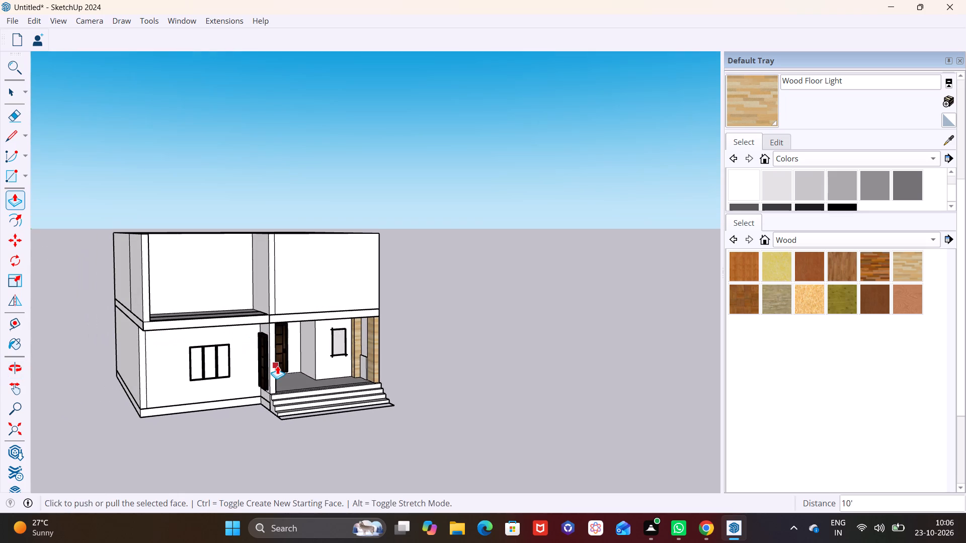
middle_drag(277, 366, 257, 365)
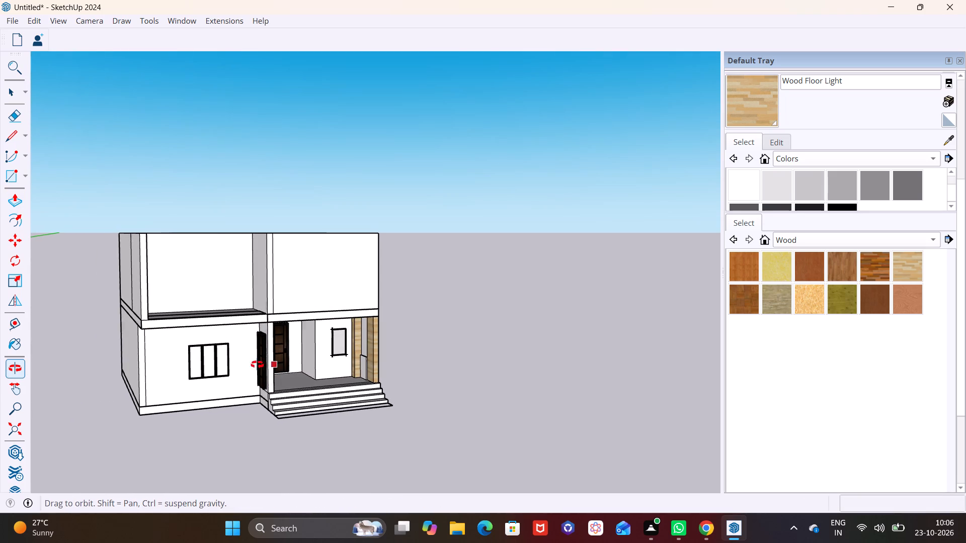
middle_drag(257, 365, 234, 364)
scroll(294, 361, up, 4)
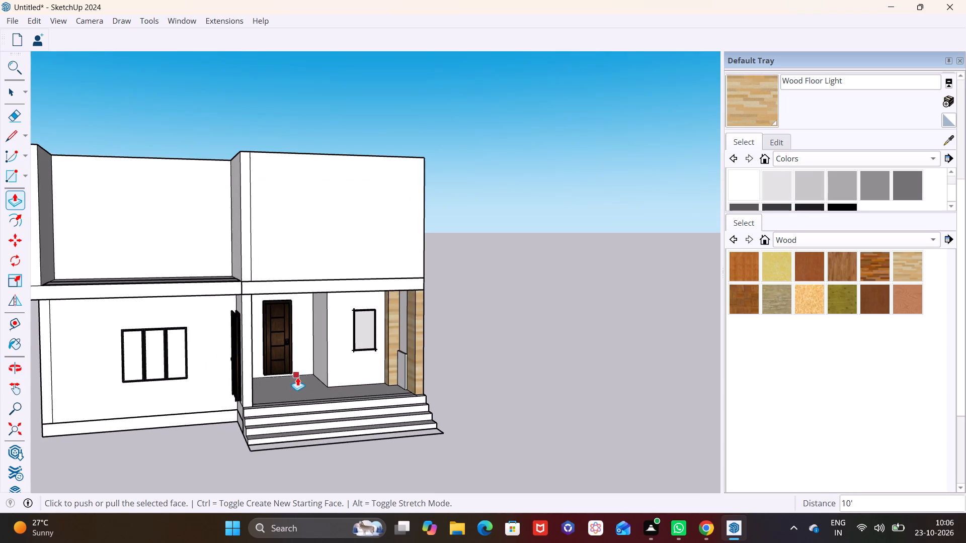
middle_drag(323, 380, 444, 367)
scroll(244, 330, down, 7)
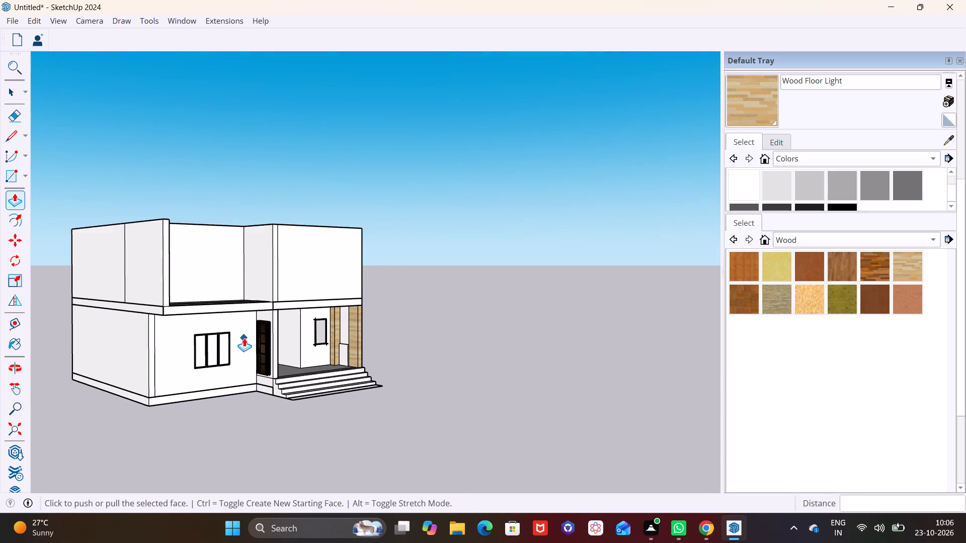
middle_drag(254, 350, 266, 387)
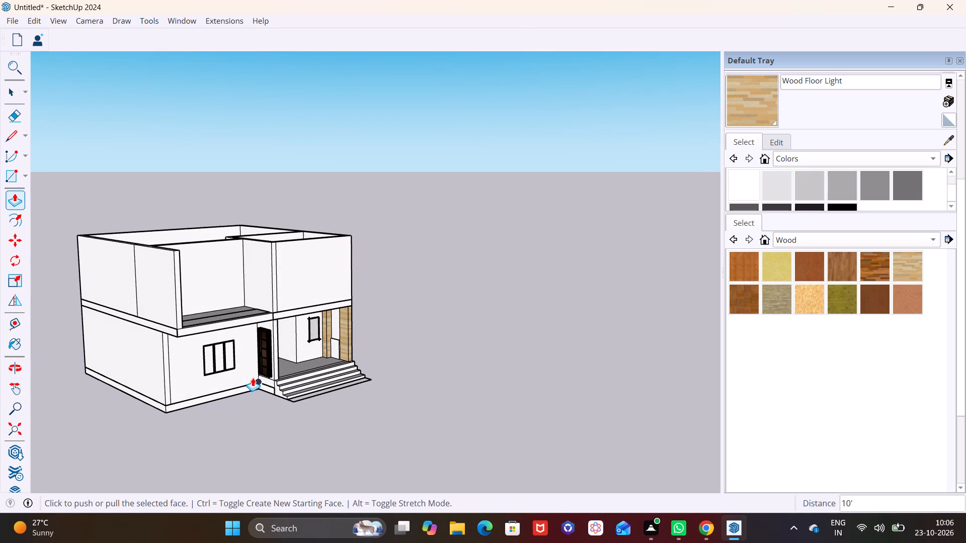
scroll(253, 378, down, 3)
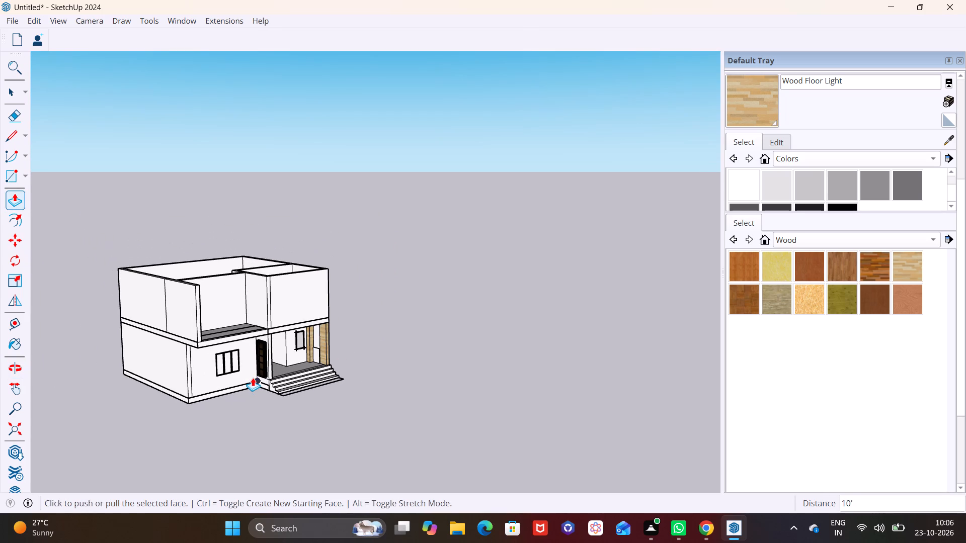
scroll(262, 367, up, 3)
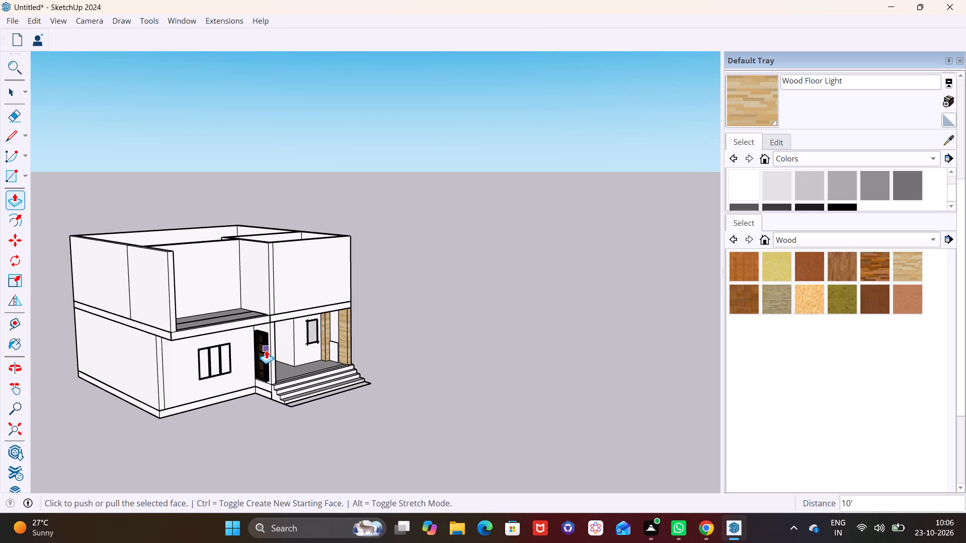
shift+middle_drag(266, 350, 243, 387)
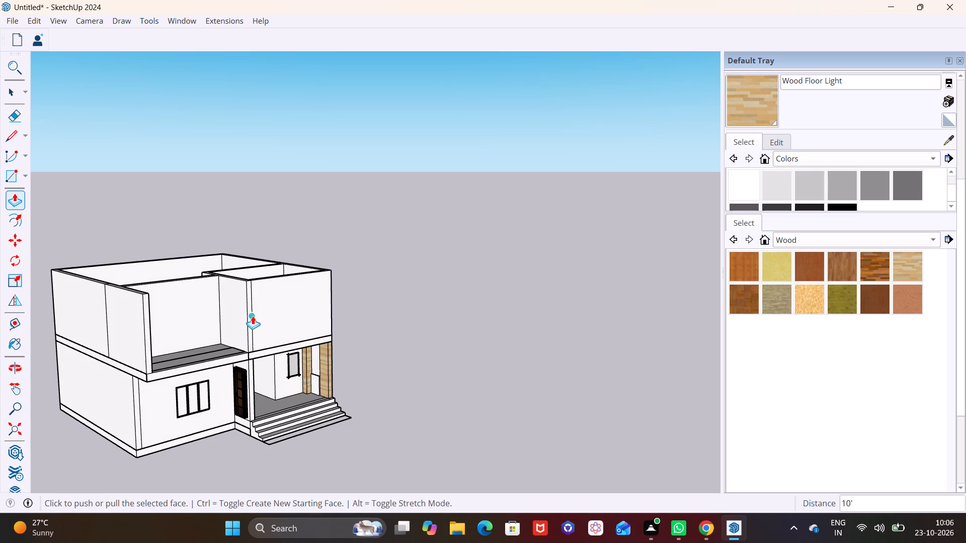
scroll(275, 328, up, 5)
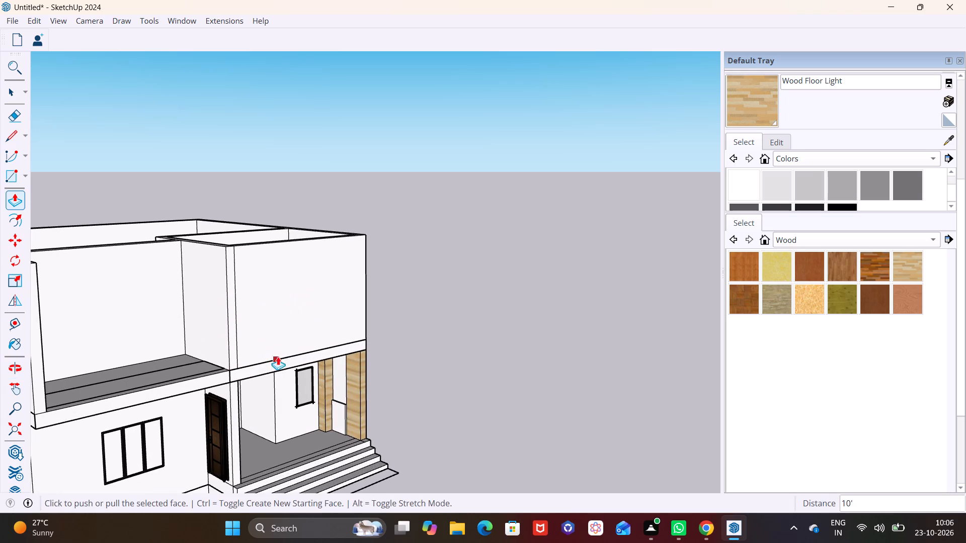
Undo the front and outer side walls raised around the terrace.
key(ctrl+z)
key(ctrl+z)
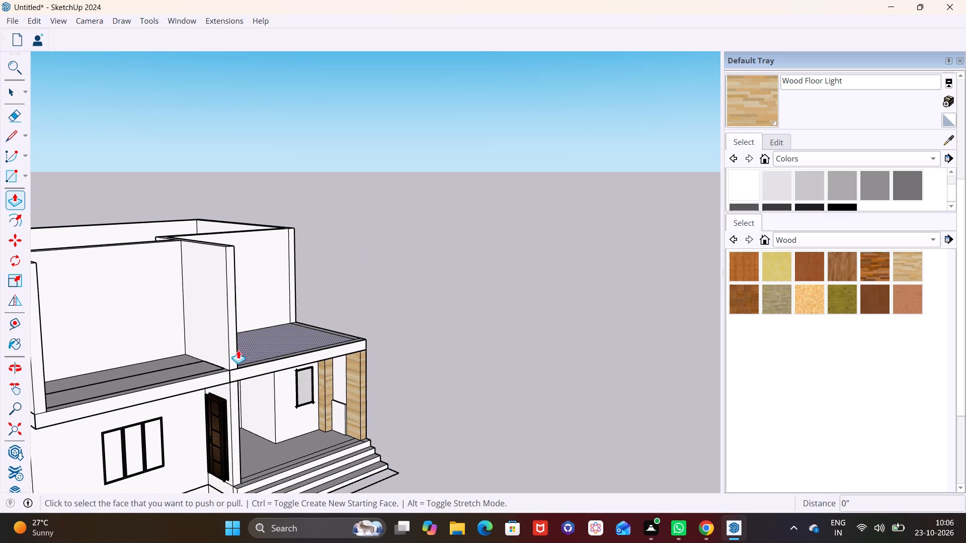
Push/Pull the front end face of the terrace partition back about 2' 9 1/2" from the slab edge.
scroll(243, 342, up, 2)
middle_drag(224, 355, 249, 287)
scroll(240, 293, up, 2)
click(240, 296)
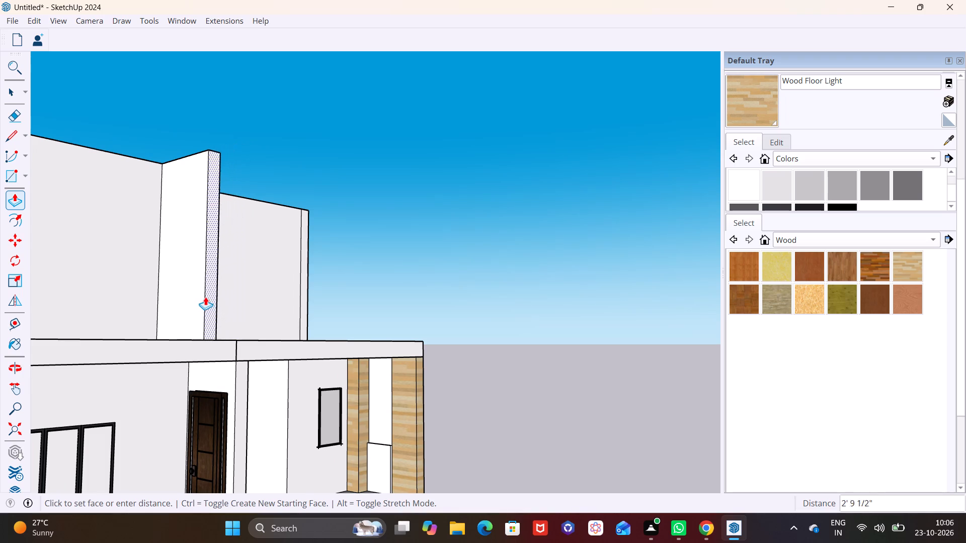
click(202, 297)
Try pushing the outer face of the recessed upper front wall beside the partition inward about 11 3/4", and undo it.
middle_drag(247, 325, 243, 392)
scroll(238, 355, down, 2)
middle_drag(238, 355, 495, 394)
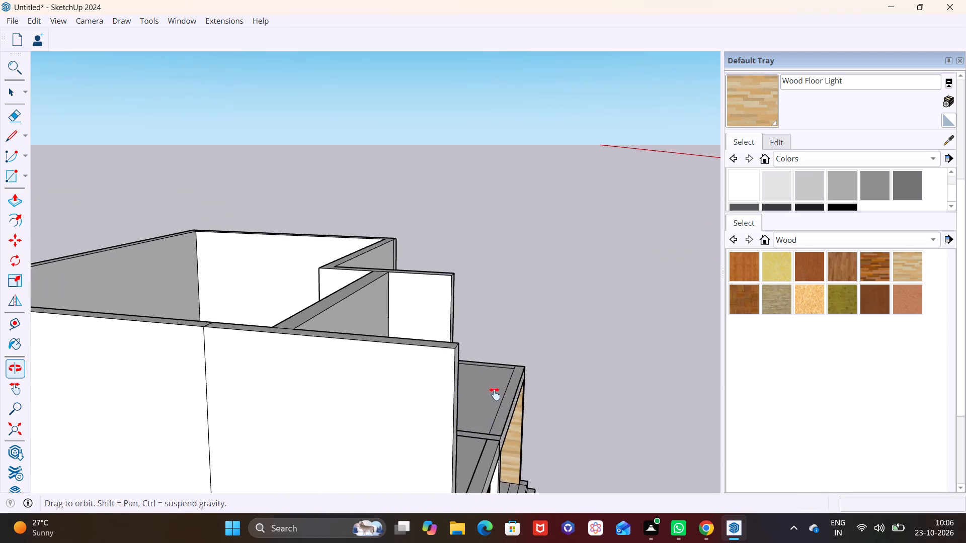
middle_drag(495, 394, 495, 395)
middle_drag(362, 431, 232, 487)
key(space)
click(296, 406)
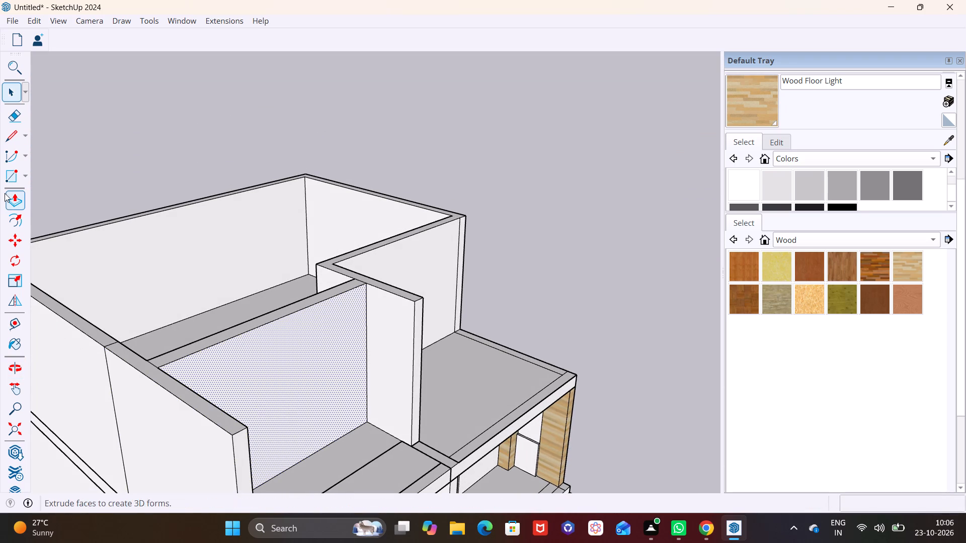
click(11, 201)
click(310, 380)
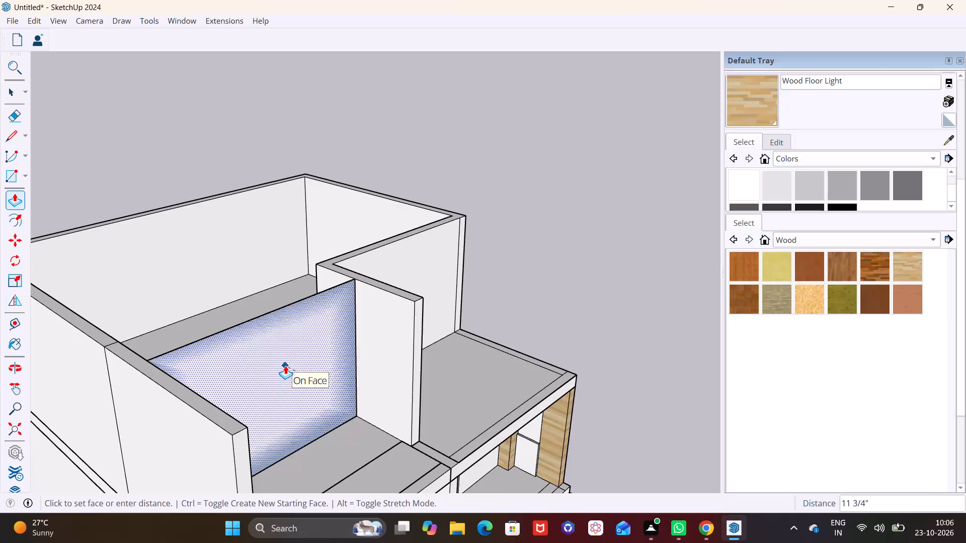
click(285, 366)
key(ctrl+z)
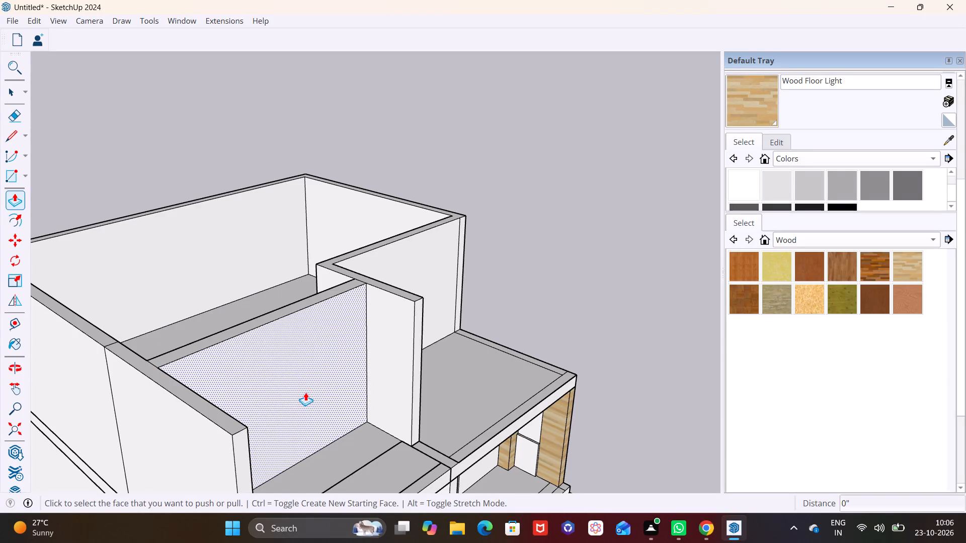
Shift the recessed upper front wall inward, pushing its outer face 5 5/8", extending its inner face, and pushing the outer face another 1' 7 5/8".
click(305, 392)
click(302, 387)
middle_drag(301, 381, 560, 410)
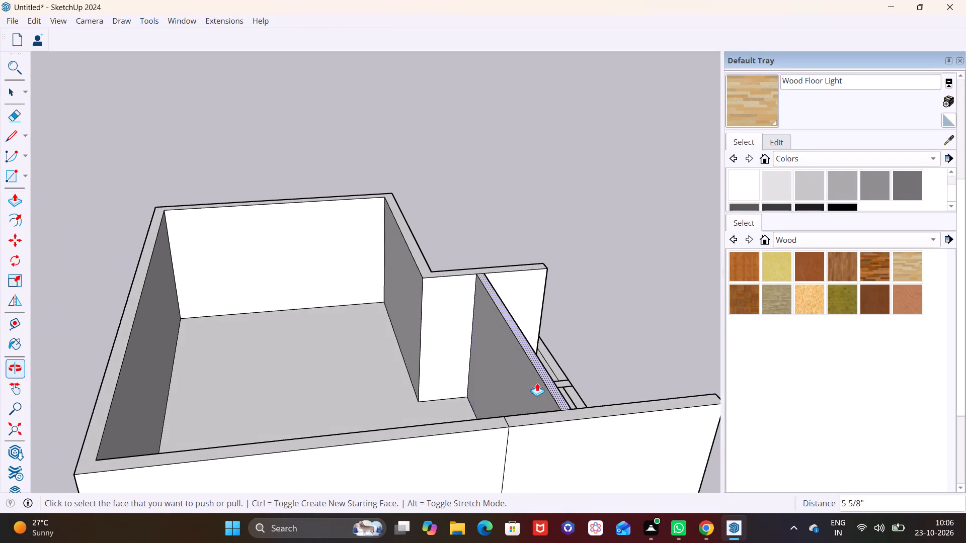
click(526, 376)
click(491, 381)
middle_drag(588, 352, 287, 362)
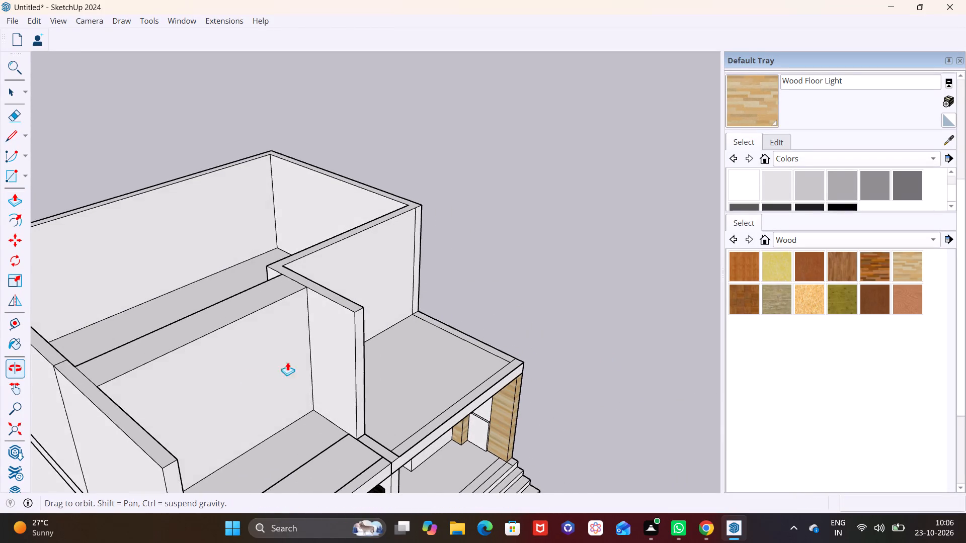
middle_drag(287, 362, 320, 359)
click(239, 374)
click(224, 361)
key(space)
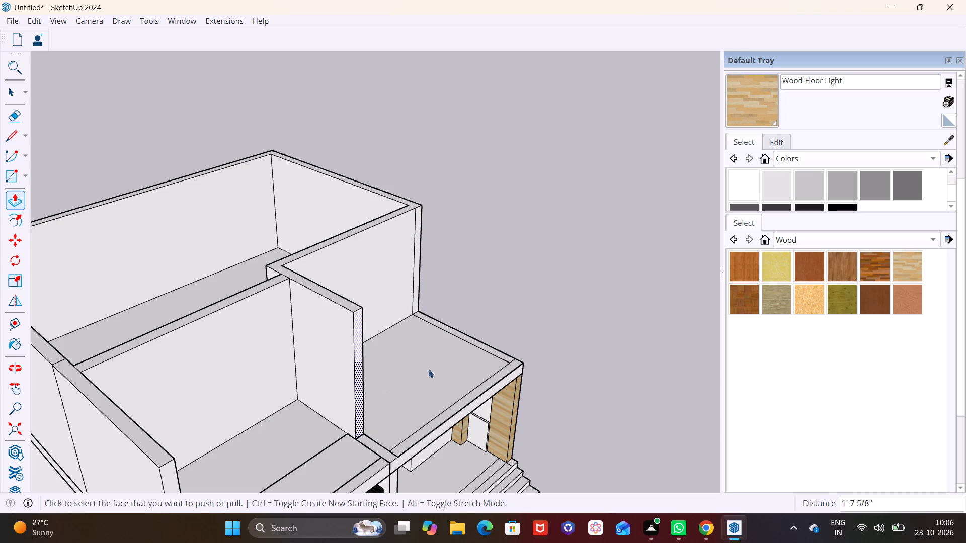
click(539, 321)
middle_drag(333, 348, 303, 218)
scroll(295, 300, up, 1)
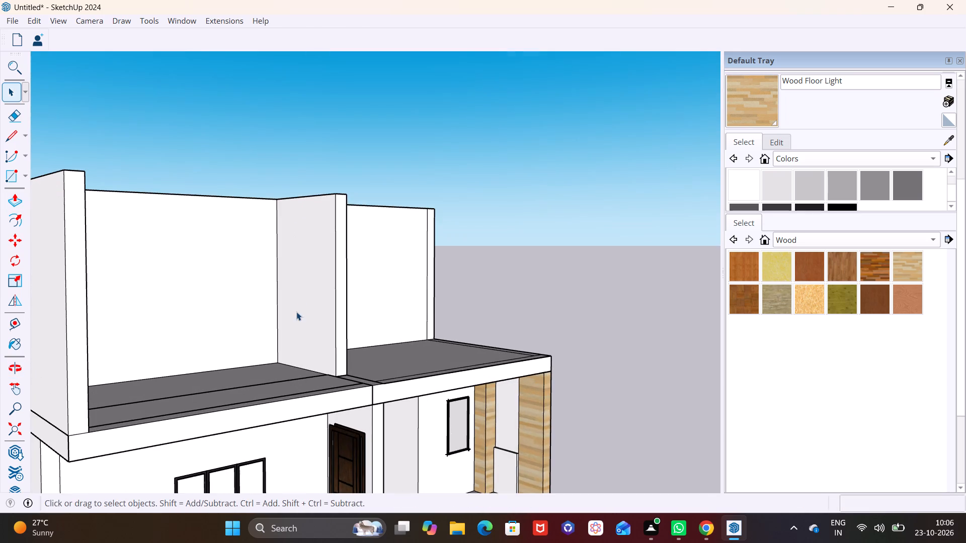
Examine the upper-floor front walls, terrace partition, front slab edge and porch from several angles.
middle_drag(302, 315, 428, 314)
middle_drag(325, 330, 303, 336)
middle_drag(375, 333, 337, 331)
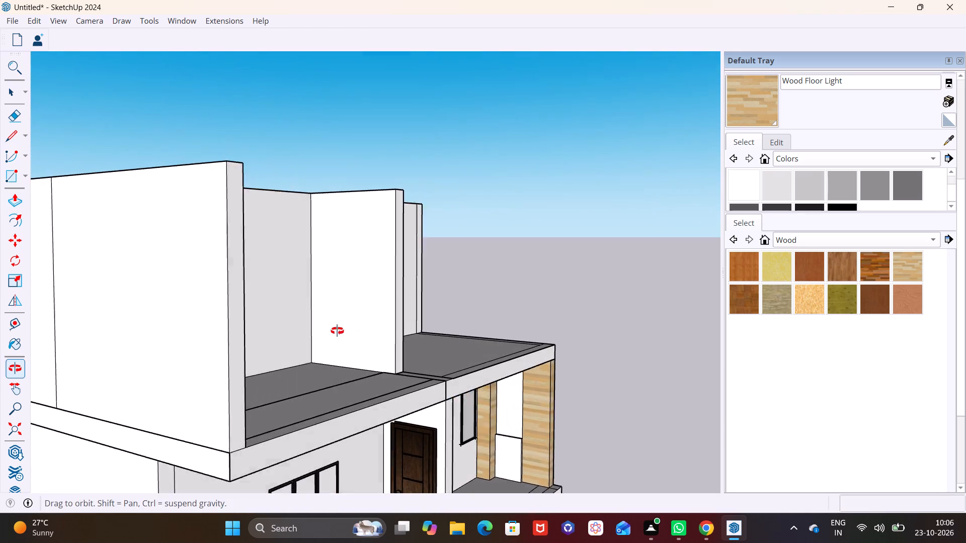
middle_drag(337, 331, 316, 332)
scroll(316, 332, up, 1)
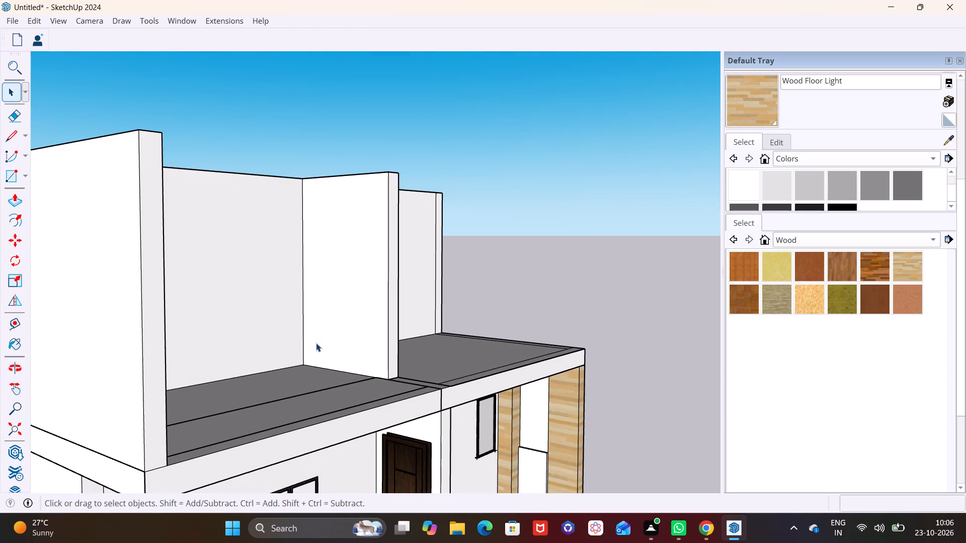
scroll(315, 341, down, 3)
middle_drag(317, 345, 301, 348)
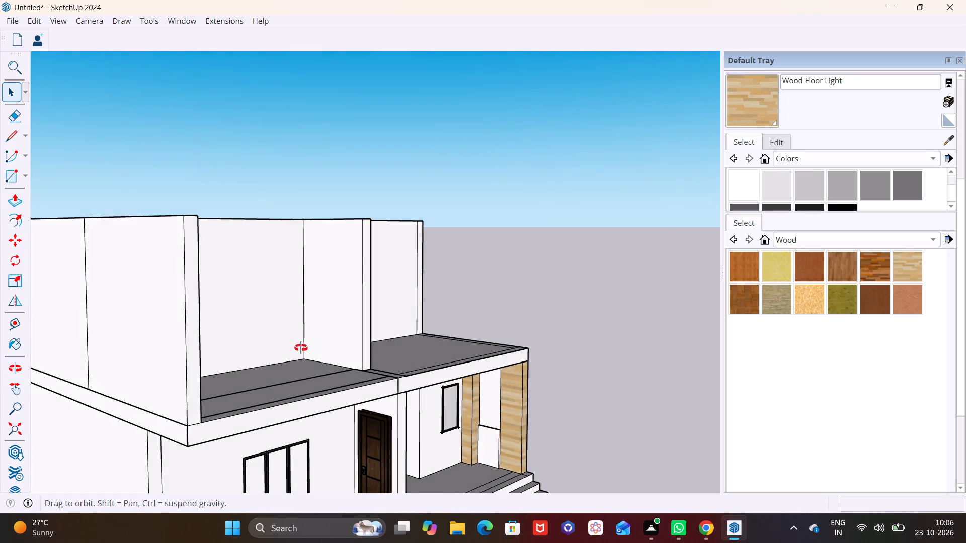
middle_drag(301, 348, 277, 357)
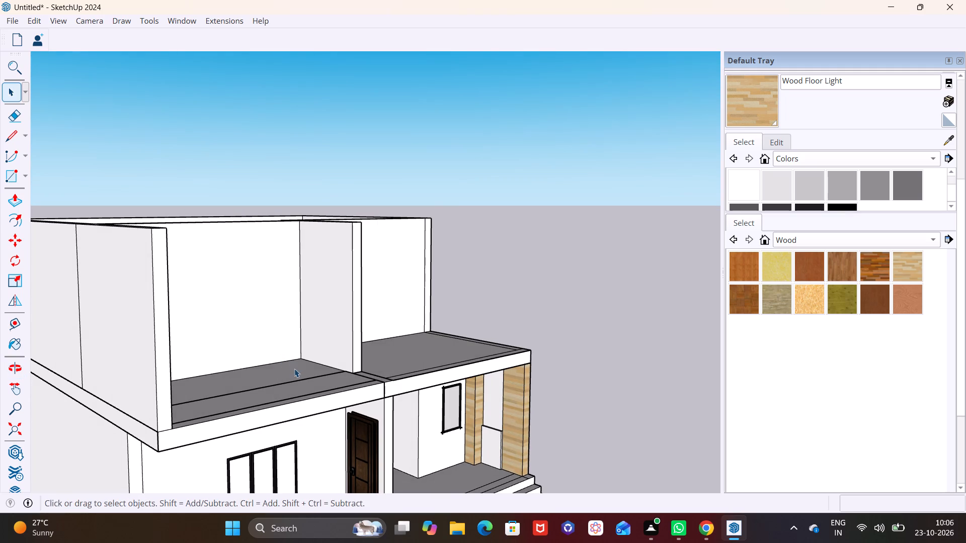
scroll(299, 371, up, 3)
middle_drag(298, 369, 320, 278)
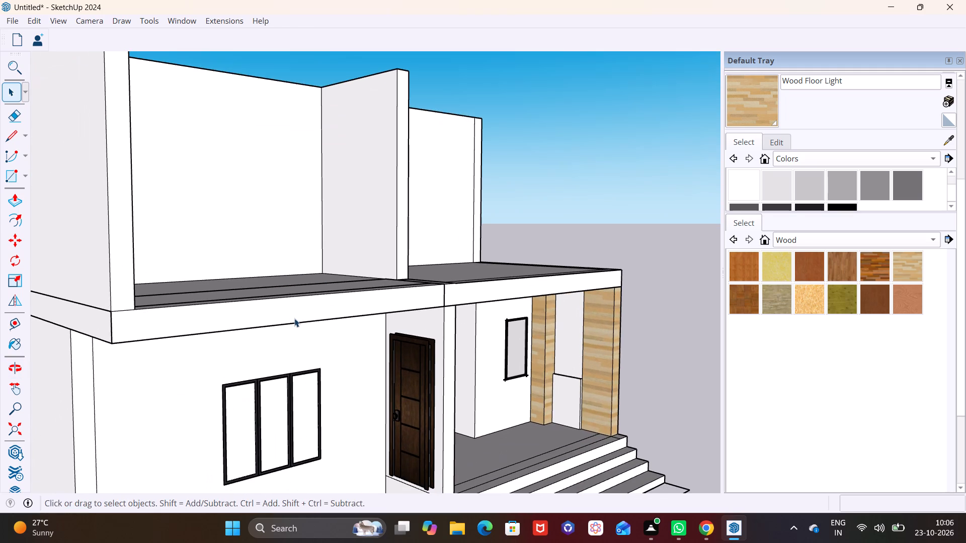
click(294, 315)
middle_drag(332, 307, 213, 357)
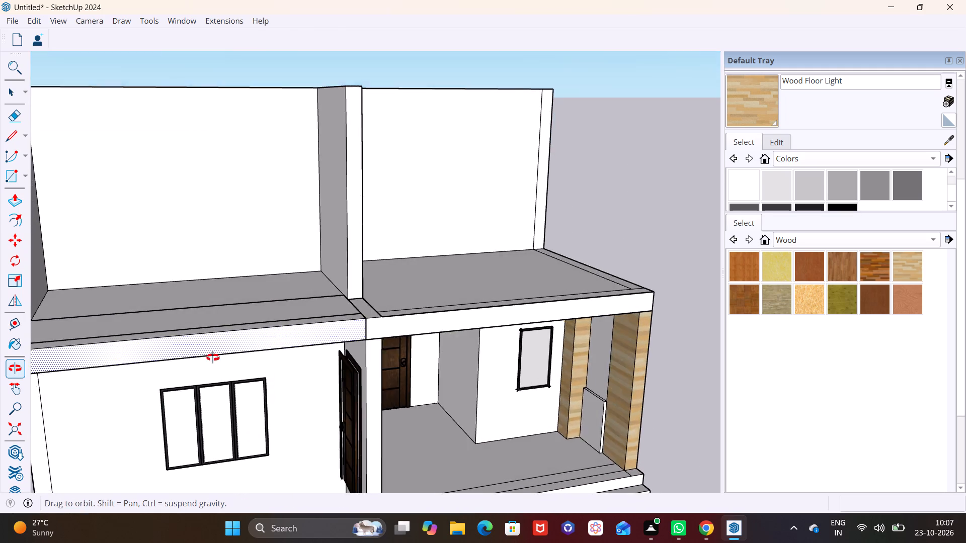
middle_drag(213, 357, 207, 375)
scroll(305, 315, down, 4)
shift+middle_drag(311, 339, 309, 401)
middle_drag(342, 388, 370, 268)
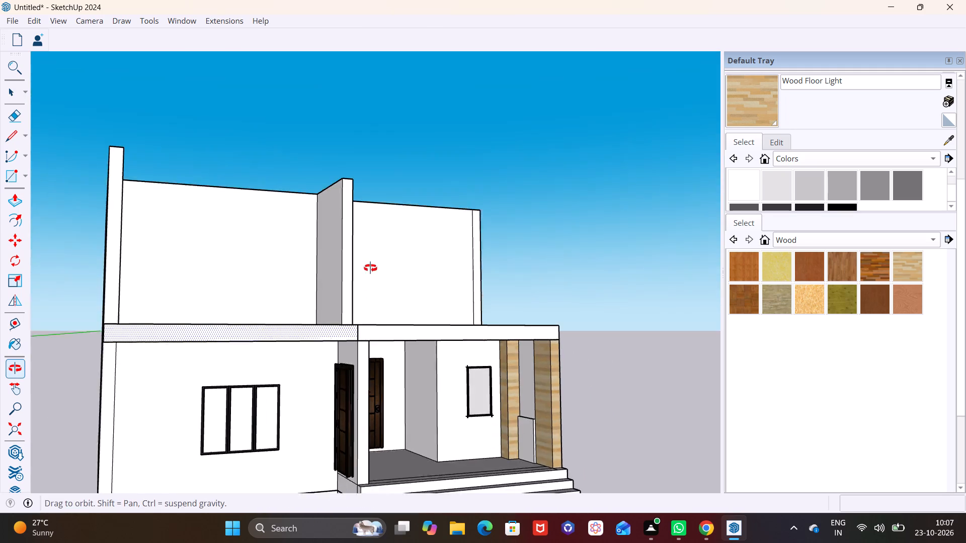
middle_drag(370, 268, 370, 256)
middle_drag(354, 334, 334, 368)
Undo the shifts of the recessed upper front walls and the removal of the terrace door and window.
key(ctrl+z)
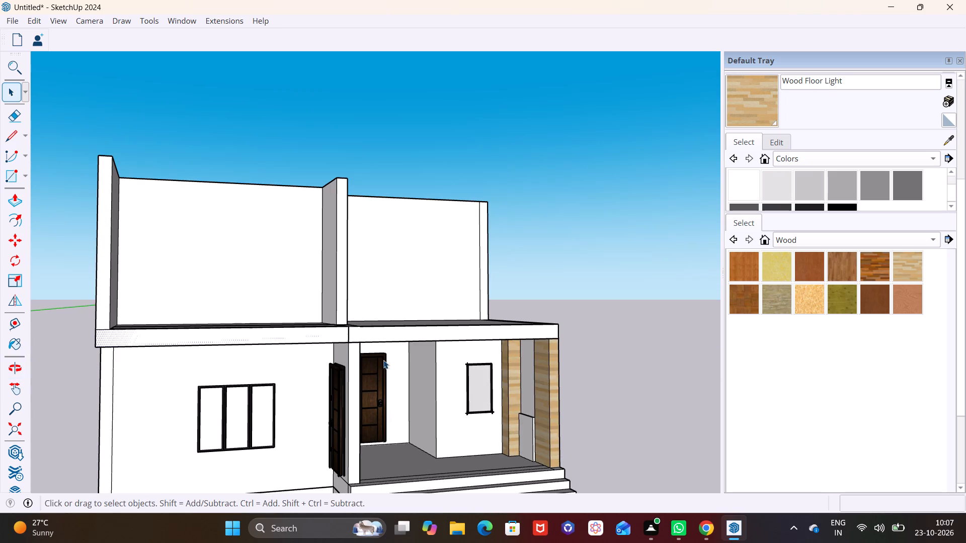
key(ctrl+z)
click(11, 92)
click(175, 121)
key(ctrl+z)
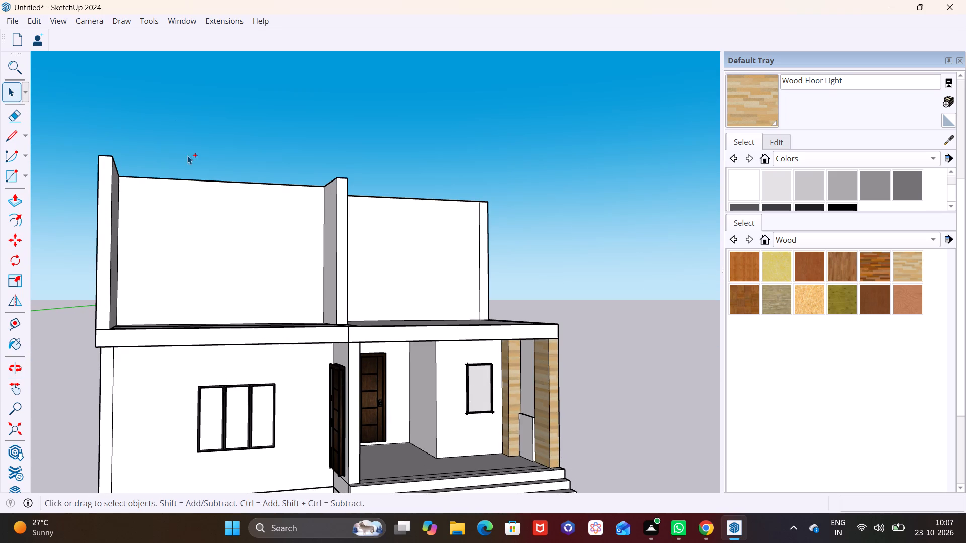
key(ctrl+z)
key(ctrl+z)
key(ctrl+z)
key(ctrl+z)
key(ctrl+z)
key(ctrl+z)
key(ctrl+z)
key(ctrl+z)
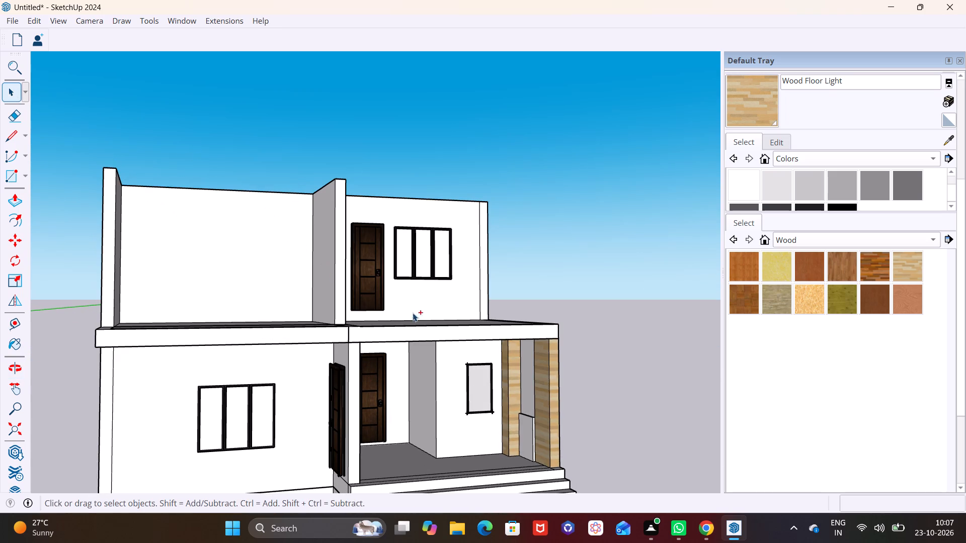
Undo the dividing line across the front edge of the upper-floor slab.
key(ctrl+z)
key(ctrl+z)
key(ctrl+z)
key(ctrl+z)
key(ctrl+z)
key(ctrl+z)
key(ctrl+z)
key(ctrl+z)
key(ctrl+z)
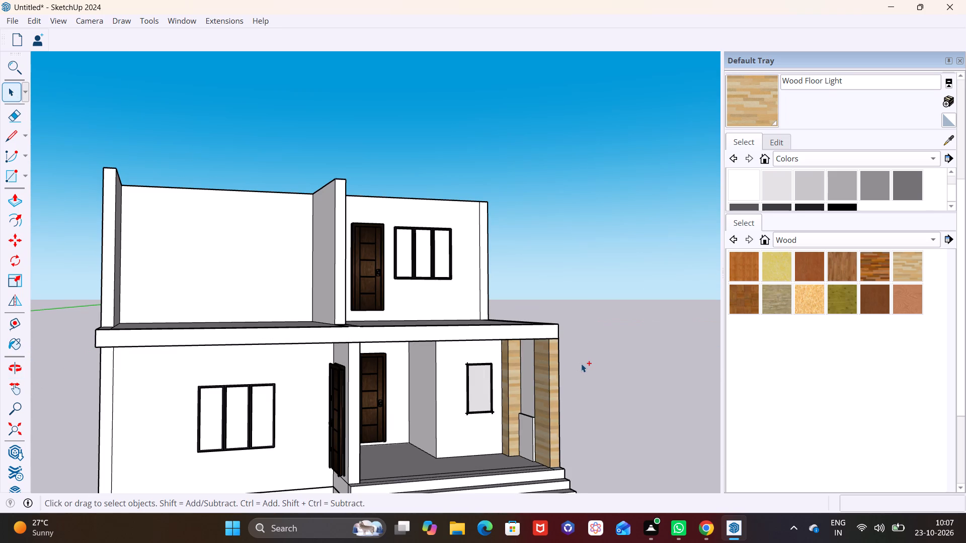
Undo the placement of the terrace and porch doors along with the related terrace window and partition adjustments.
key(ctrl+z)
key(ctrl+z)
key(ctrl+z)
key(ctrl+z)
key(ctrl+z)
key(ctrl+z)
key(ctrl+z)
key(ctrl+z)
key(ctrl+z)
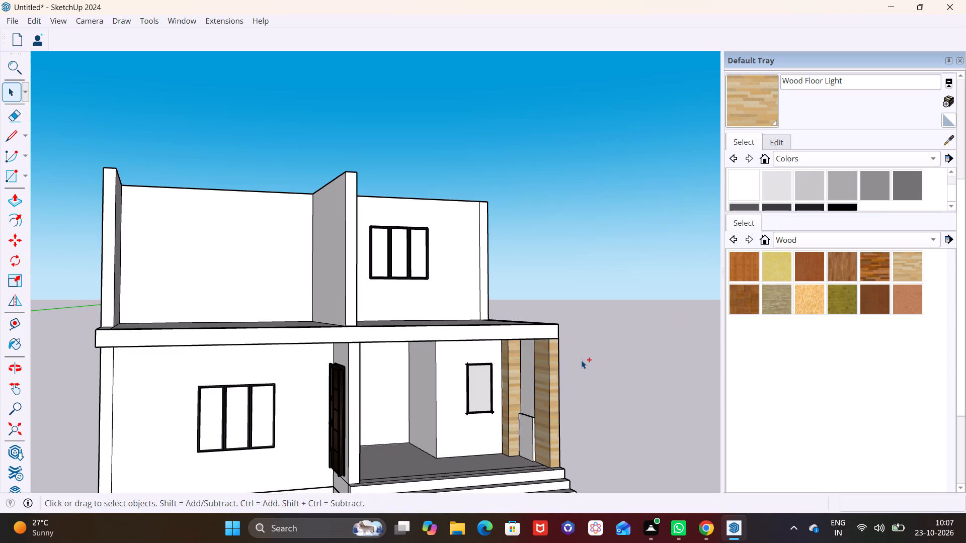
Undo the light wood floor material applied to the porch columns.
key(ctrl+z)
key(ctrl+z)
key(ctrl+z)
key(ctrl+z)
key(ctrl+z)
key(ctrl+z)
key(ctrl+z)
key(ctrl+z)
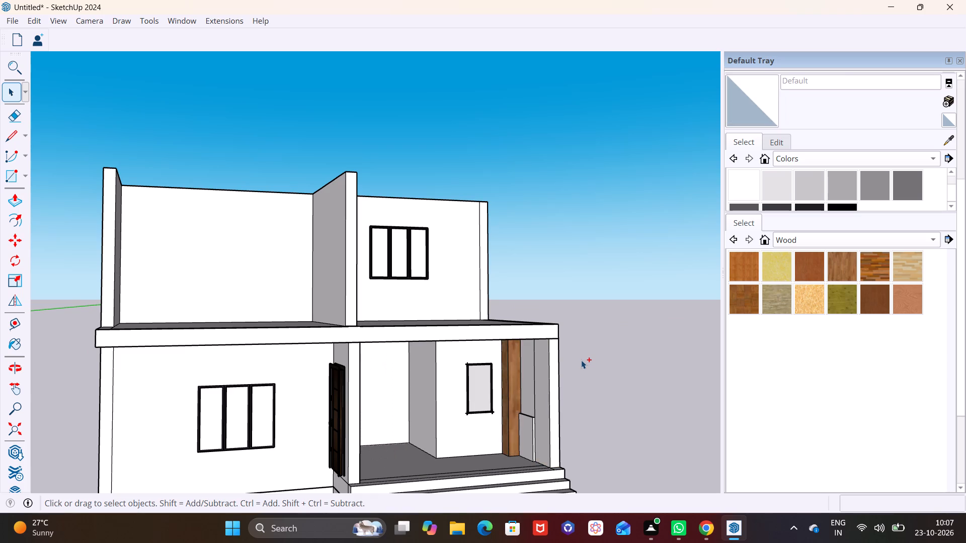
Undo the remaining wood material on the inner porch column and the placement of the small porch window.
key(ctrl+z)
key(ctrl+z)
key(ctrl+z)
key(ctrl+z)
key(ctrl+z)
key(ctrl+z)
key(ctrl+z)
key(ctrl+z)
key(ctrl+z)
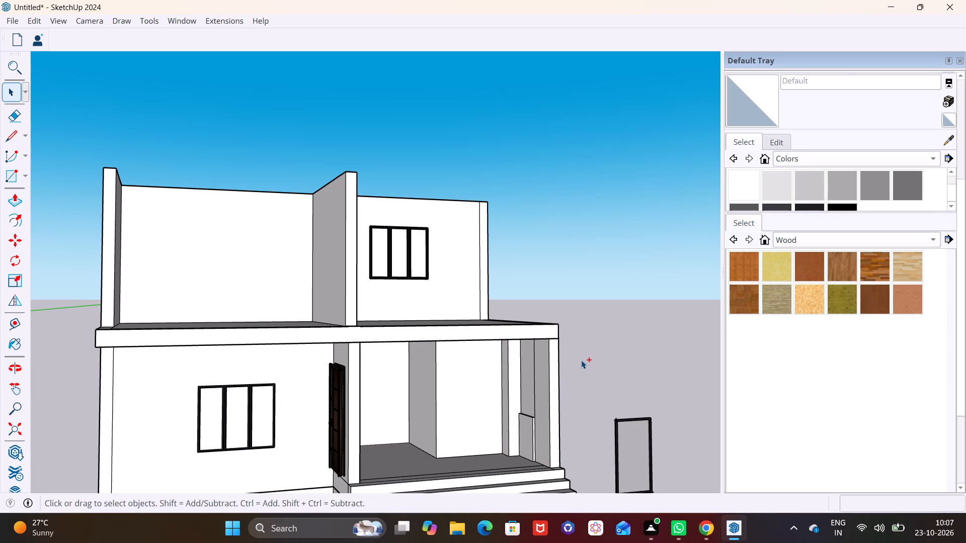
Undo the insertion of the small window and the opening cut between columns in the porch's outer side wall.
key(ctrl+z)
key(ctrl+z)
key(ctrl+z)
key(ctrl+z)
key(ctrl+z)
key(ctrl+z)
key(ctrl+z)
key(ctrl+z)
key(ctrl+z)
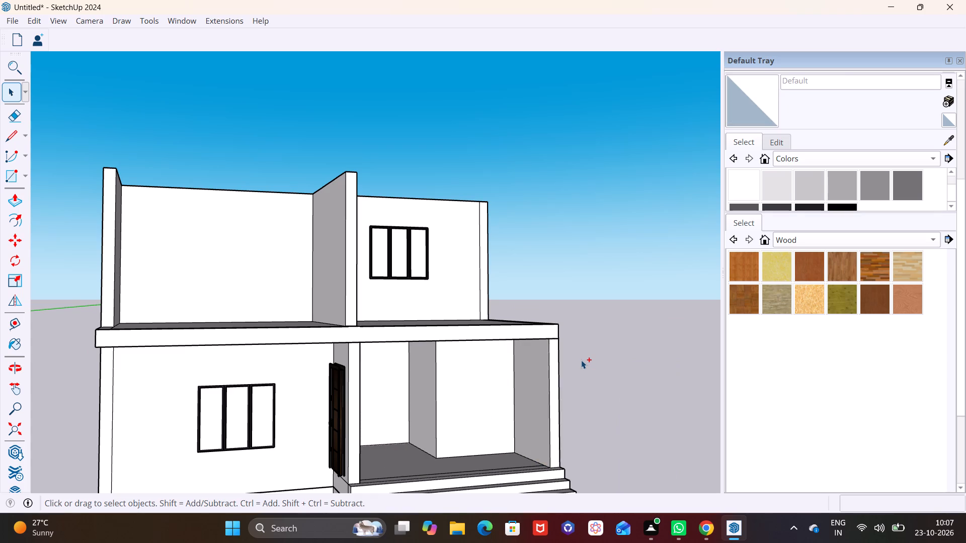
Undo the ground-floor porch room walls, outer side wall and front steps.
key(ctrl+z)
key(ctrl+z)
key(ctrl+z)
key(ctrl+z)
key(ctrl+z)
key(ctrl+z)
key(ctrl+z)
key(ctrl+z)
key(ctrl+z)
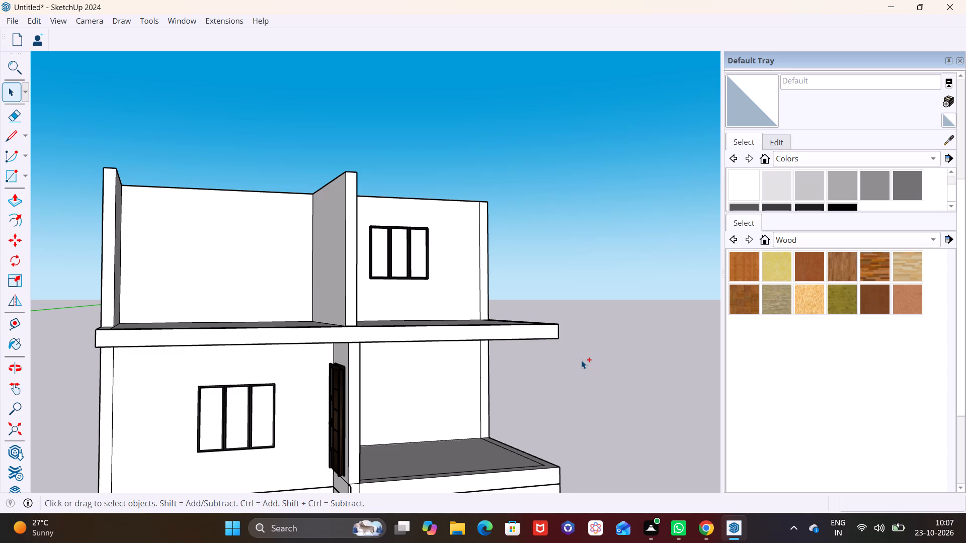
Undo the raising of the ground-floor porch slab and the edits to the partition beside the entrance door.
key(ctrl+z)
key(ctrl+z)
key(ctrl+z)
key(ctrl+z)
key(ctrl+z)
key(ctrl+z)
key(ctrl+z)
key(ctrl+z)
key(ctrl+z)
key(ctrl+z)
key(ctrl+z)
key(ctrl+z)
key(ctrl+z)
key(ctrl+z)
key(ctrl+z)
key(ctrl+z)
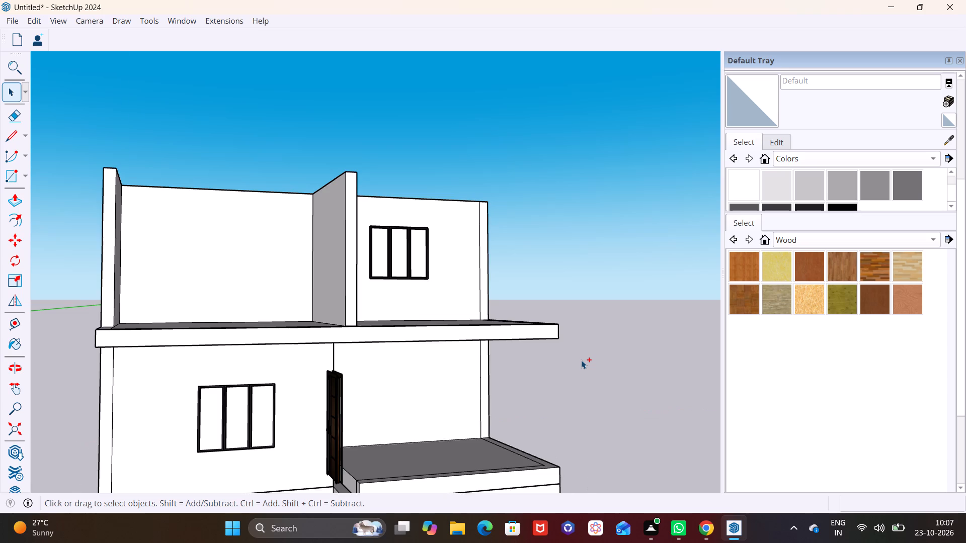
key(ctrl+z)
key(ctrl+z)
key(ctrl+z)
key(ctrl+z)
key(ctrl+z)
key(ctrl+z)
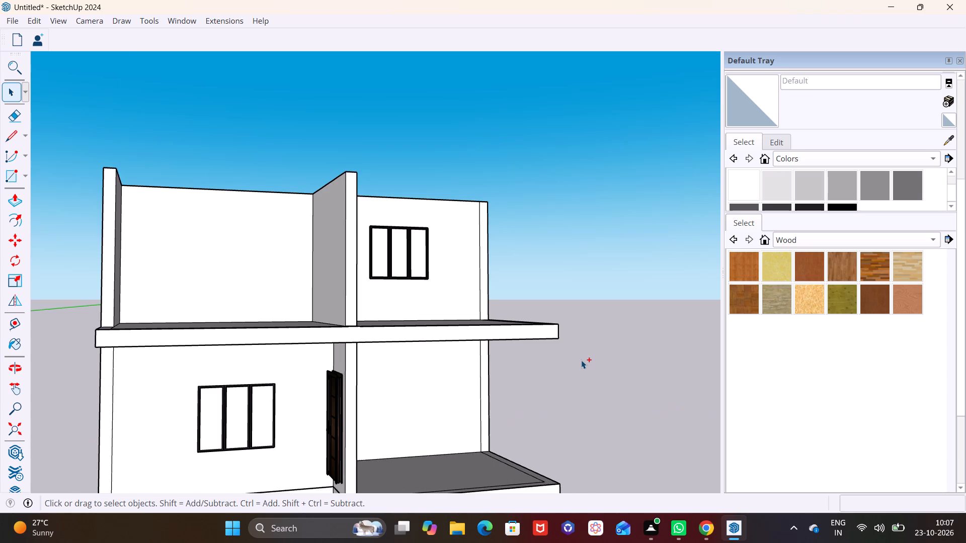
Undo the ground-floor entrance door's adjustments and insertion, together with the extension of the upper terrace partition.
key(ctrl+z)
key(ctrl+z)
key(ctrl+z)
key(ctrl+z)
key(ctrl+z)
key(ctrl+z)
key(ctrl+z)
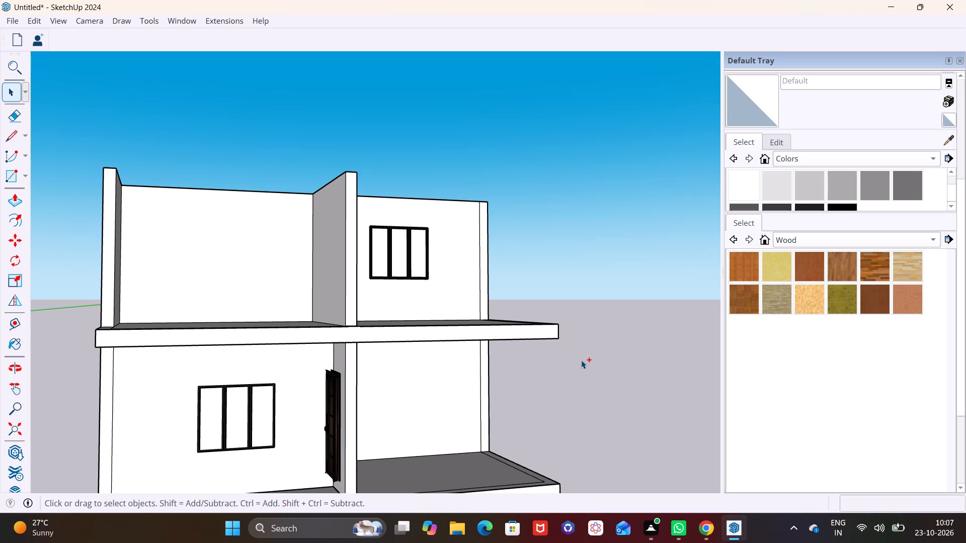
key(ctrl+z)
key(ctrl+z)
key(ctrl+z)
key(ctrl+z)
key(ctrl+z)
key(ctrl+z)
key(ctrl+z)
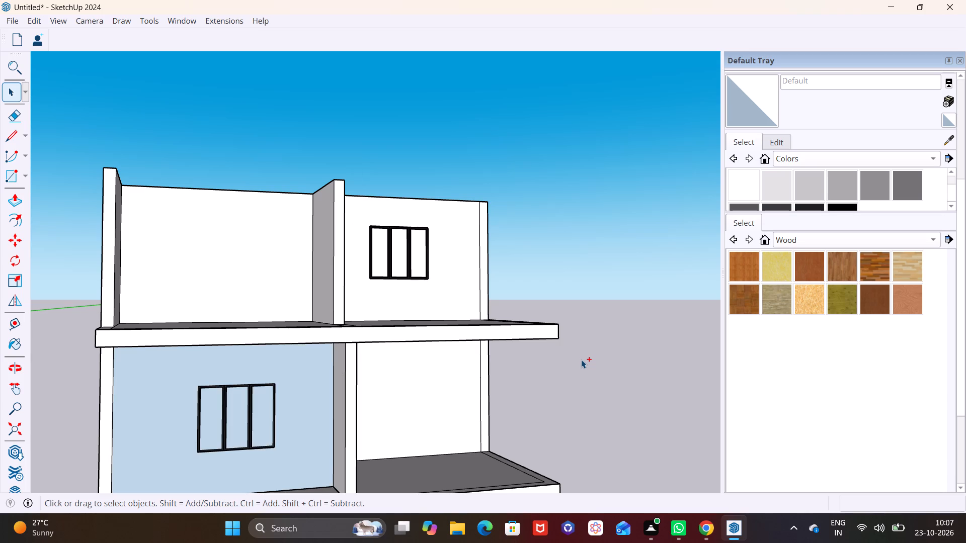
Undo the ground-floor three-pane window and the resizing of the upper-floor three-pane window.
key(ctrl+z)
key(ctrl+z)
key(ctrl+z)
key(ctrl+z)
key(ctrl+z)
key(ctrl+z)
key(ctrl+z)
key(ctrl+z)
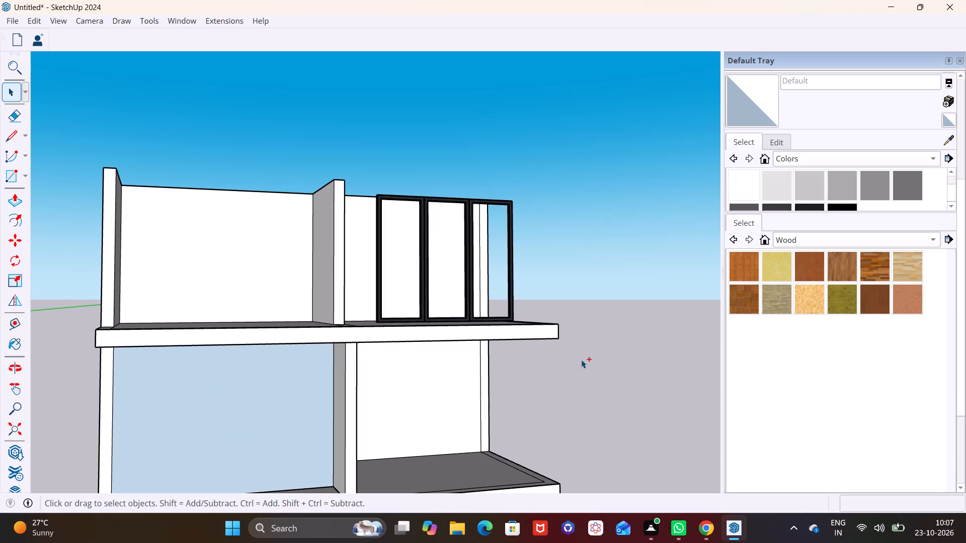
Undo the insertion of the three-pane window and the recessing of the ground-floor front wall.
key(ctrl+z)
key(ctrl+z)
key(ctrl+z)
key(ctrl+z)
key(ctrl+z)
key(ctrl+z)
key(ctrl+z)
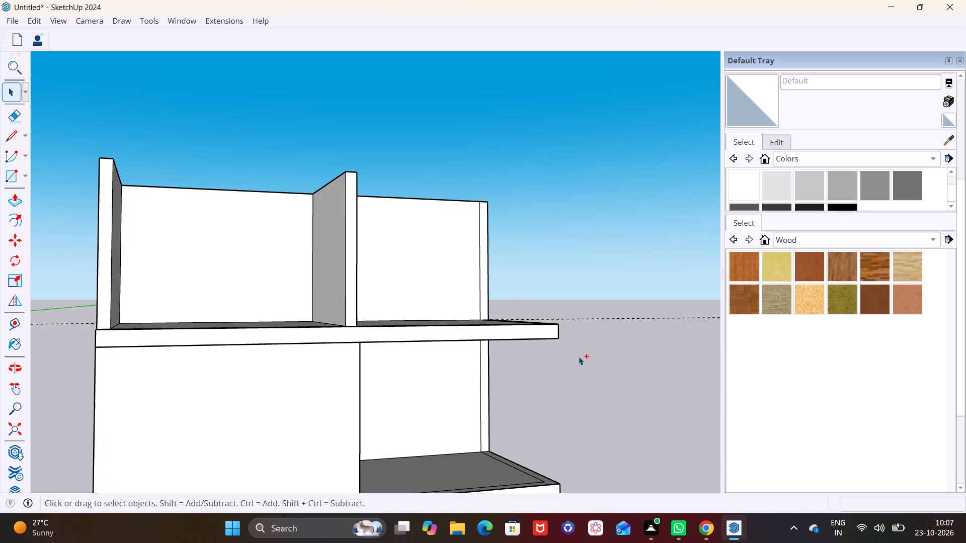
key(ctrl+z)
key(ctrl+z)
key(ctrl+z)
Undo the removal of the upper-floor room's front wall, going back to the closed two-storey shell.
scroll(489, 336, down, 2)
middle_drag(484, 348, 465, 409)
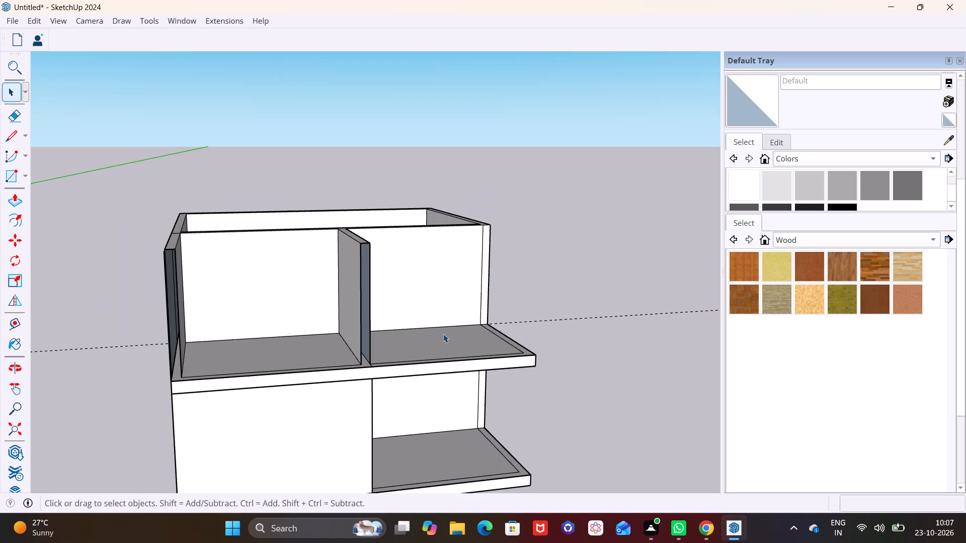
middle_drag(430, 358, 421, 416)
shift+middle_drag(411, 400, 411, 373)
key(ctrl+z)
key(ctrl+z)
key(ctrl+z)
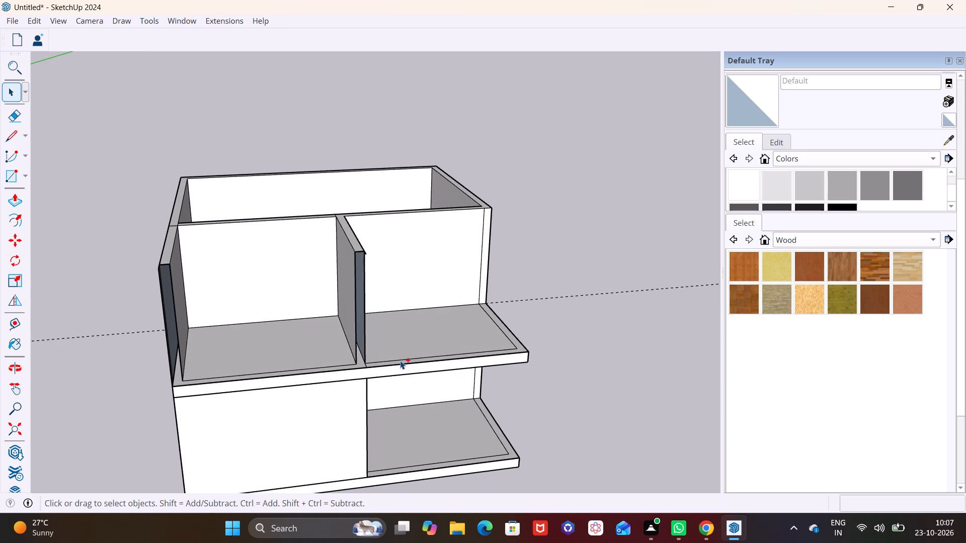
key(ctrl+z)
key(ctrl+z)
key(ctrl+z)
key(ctrl+z)
key(ctrl+z)
key(ctrl+z)
key(ctrl+z)
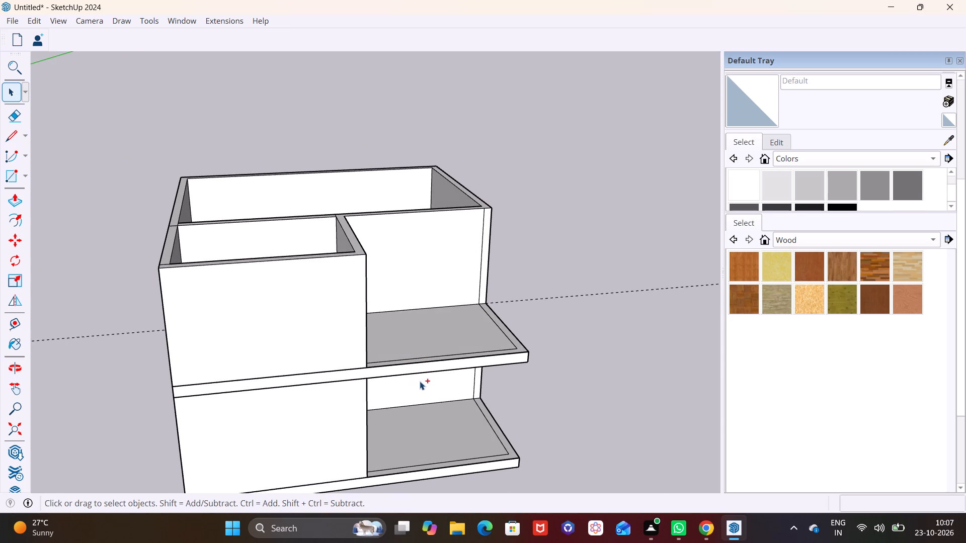
key(ctrl+z)
Examine the two-storey shell and its projecting slabs from the front and side.
middle_drag(358, 401, 395, 299)
scroll(288, 321, down, 3)
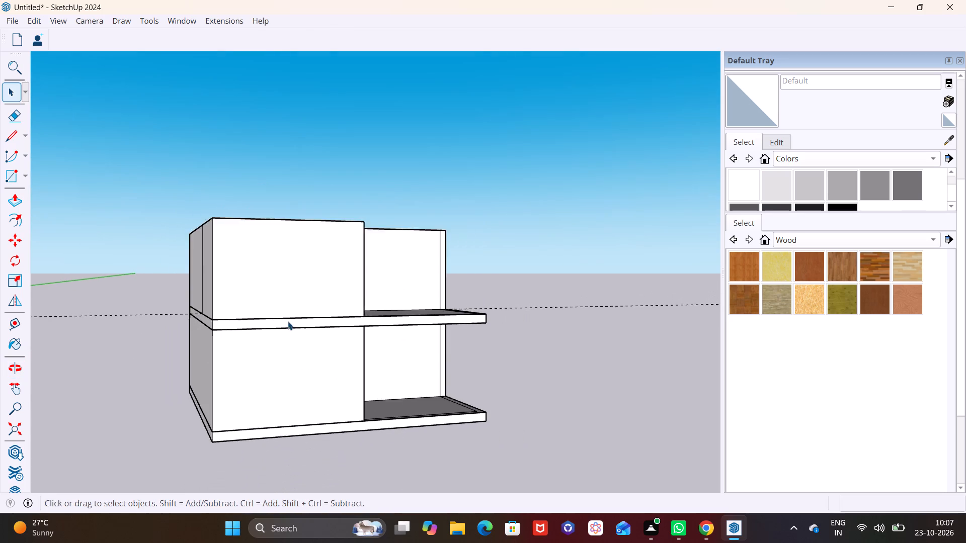
scroll(288, 321, down, 5)
middle_drag(288, 328, 432, 337)
middle_drag(393, 339, 459, 322)
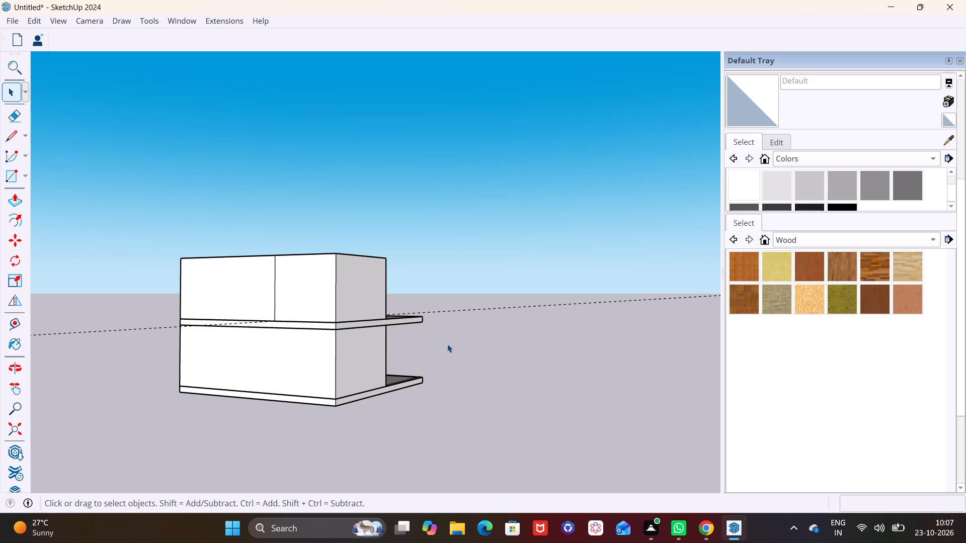
scroll(447, 344, down, 3)
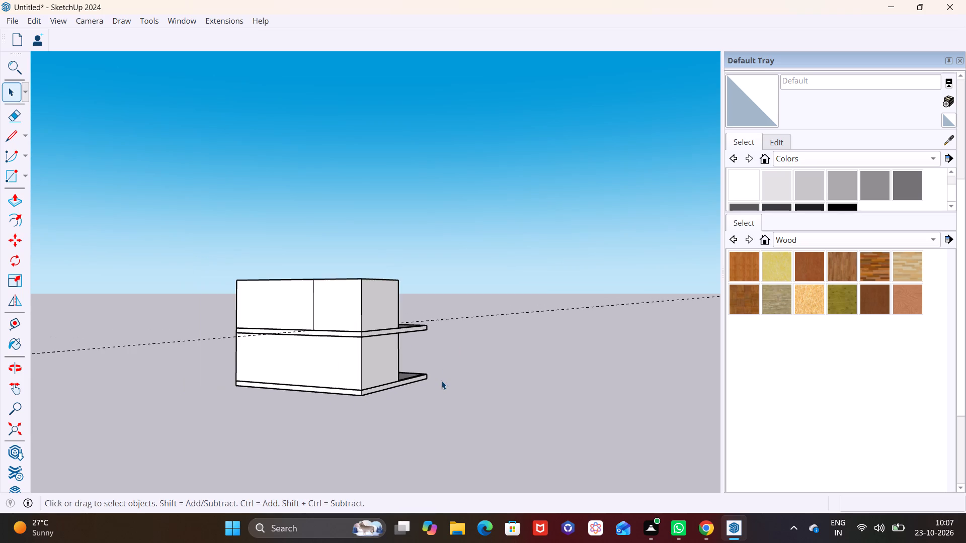
Delete the dashed guide line running through the two-storey building.
middle_drag(347, 383, 146, 436)
scroll(146, 434, down, 2)
middle_drag(285, 393, 213, 427)
scroll(214, 425, down, 1)
middle_drag(294, 383, 229, 378)
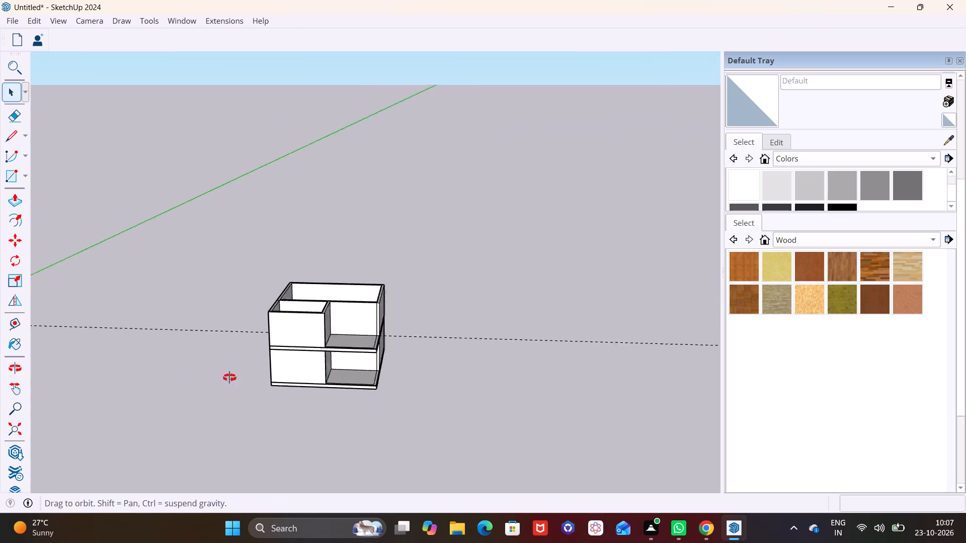
middle_drag(229, 378, 166, 406)
middle_drag(334, 357, 325, 430)
scroll(347, 345, up, 3)
click(466, 352)
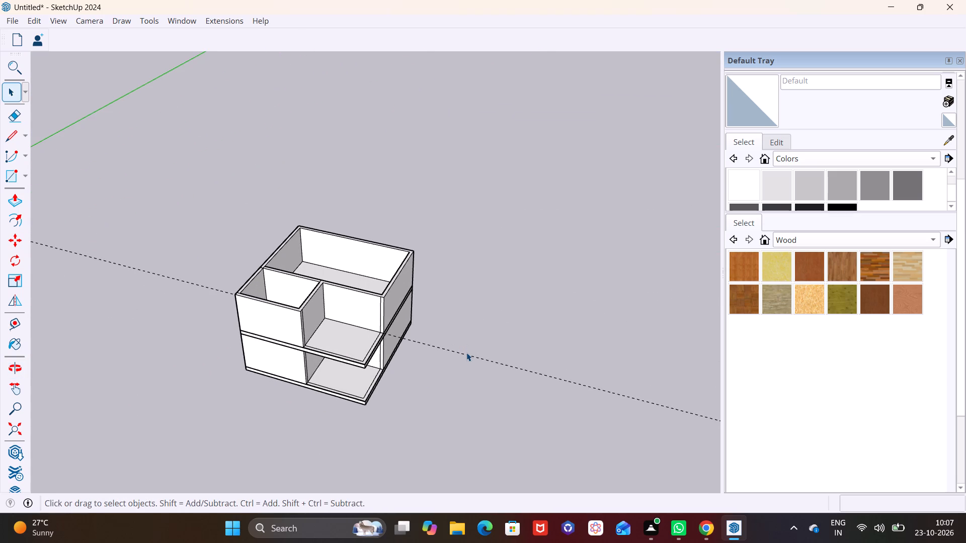
click(466, 356)
key(Delete)
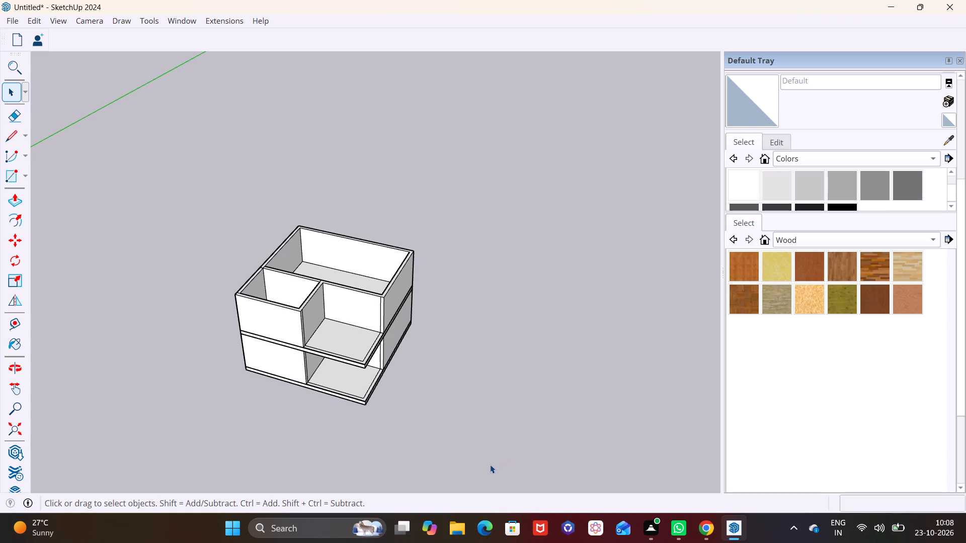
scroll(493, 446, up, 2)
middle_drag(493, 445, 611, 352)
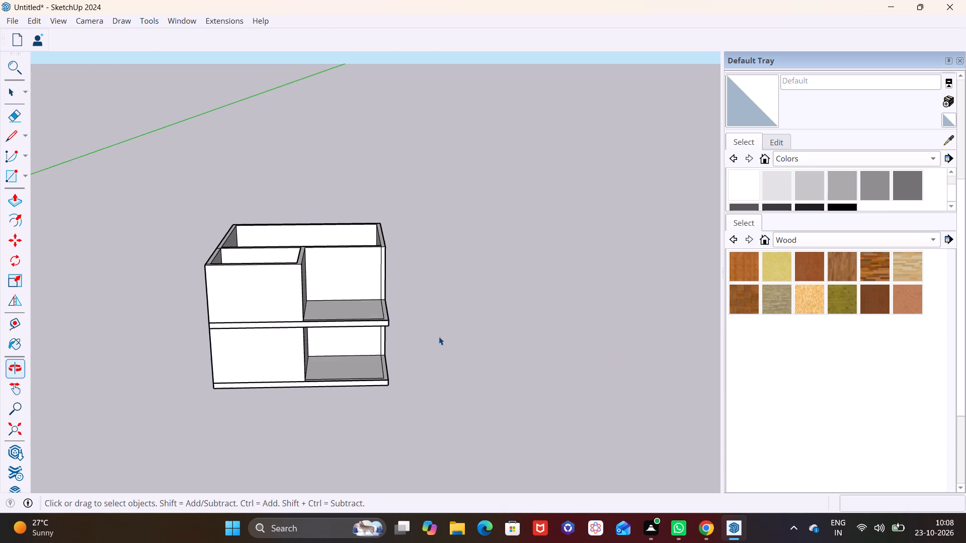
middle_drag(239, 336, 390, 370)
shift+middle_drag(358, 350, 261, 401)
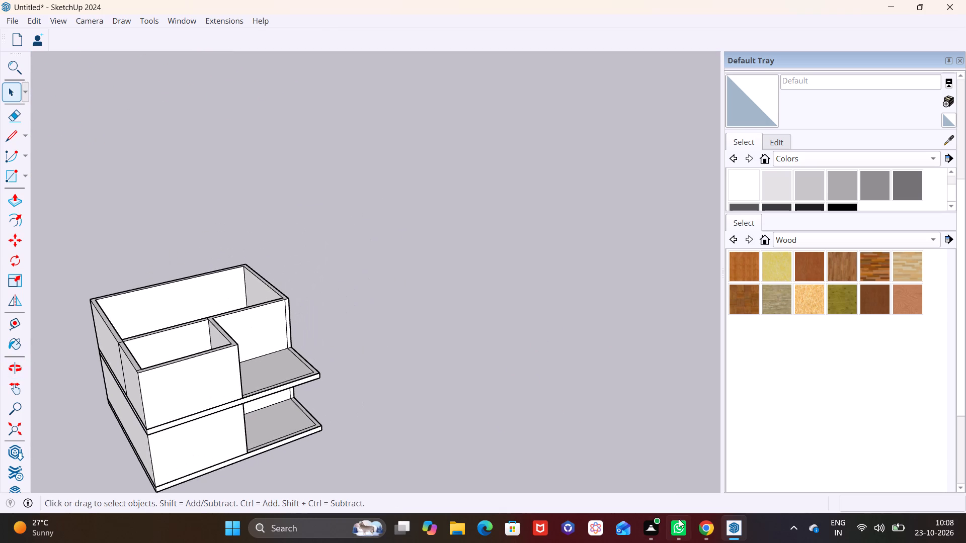
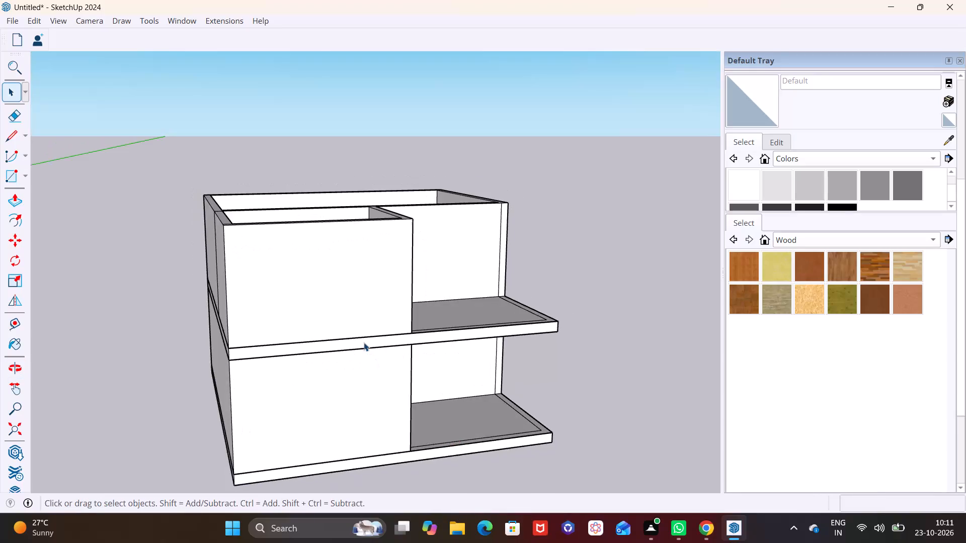
Examine the two-storey building's walls and projecting floor slabs from the front and the side.
scroll(364, 342, up, 2)
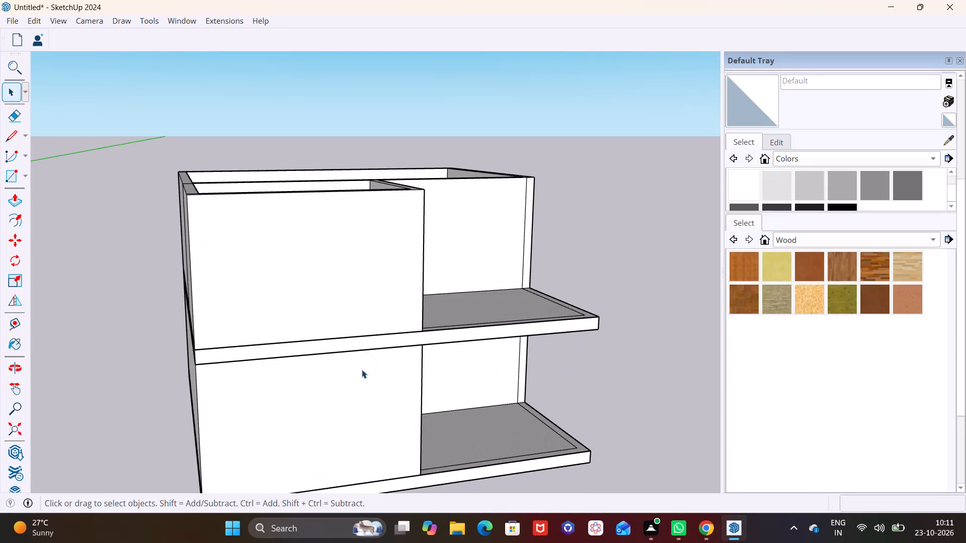
scroll(362, 370, up, 2)
middle_drag(388, 370, 468, 383)
scroll(293, 306, up, 1)
scroll(293, 307, down, 2)
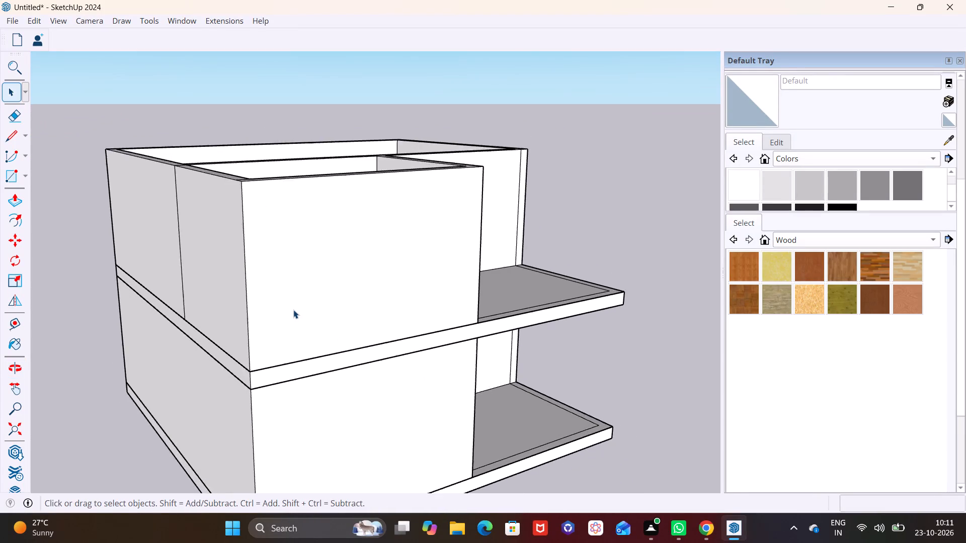
scroll(293, 310, down, 2)
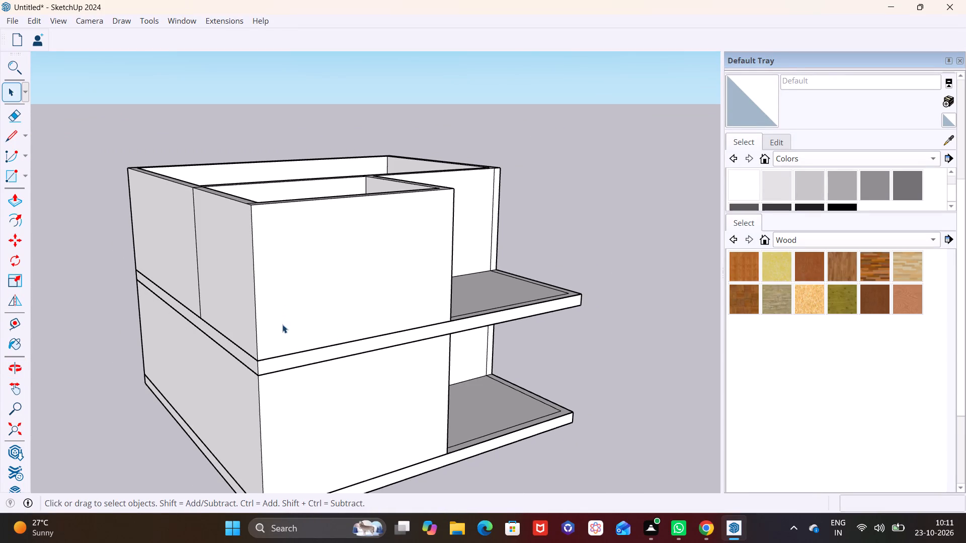
middle_drag(295, 331, 319, 317)
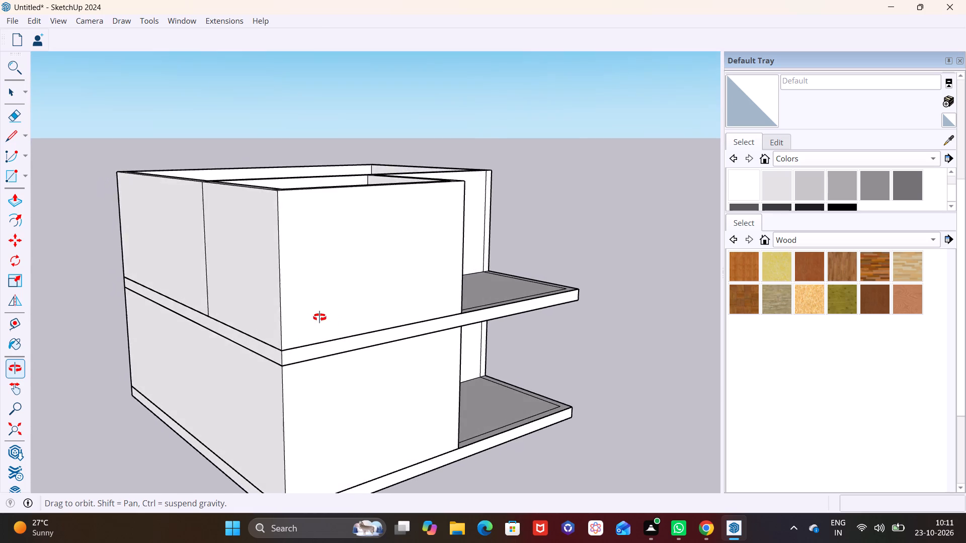
middle_drag(319, 317, 295, 307)
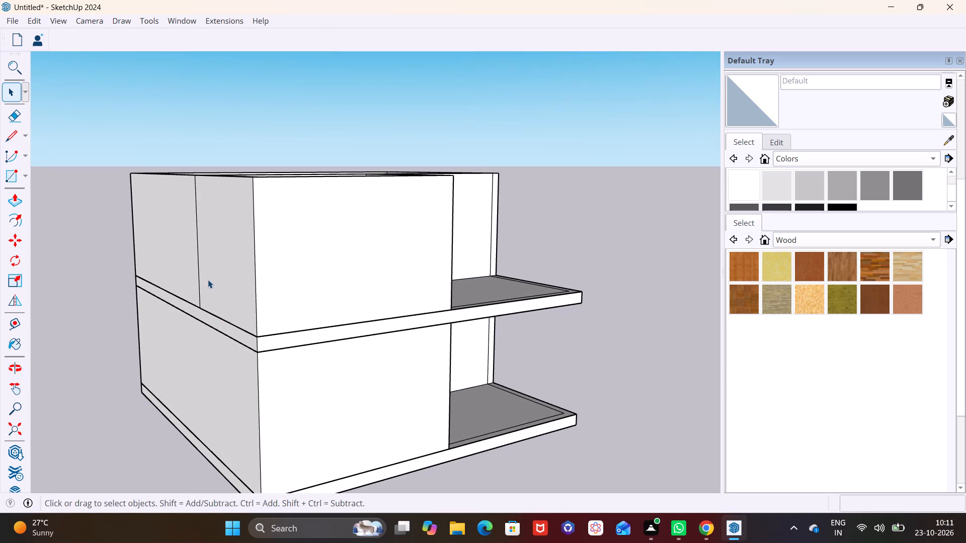
scroll(342, 295, down, 4)
shift+middle_drag(341, 289, 179, 336)
middle_drag(187, 324, 145, 327)
middle_drag(219, 335, 264, 339)
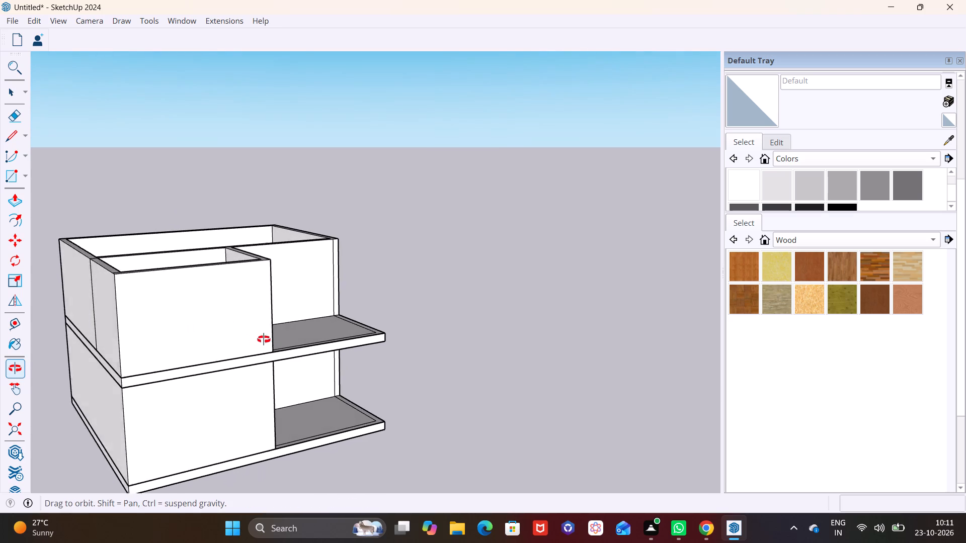
middle_drag(264, 339, 294, 339)
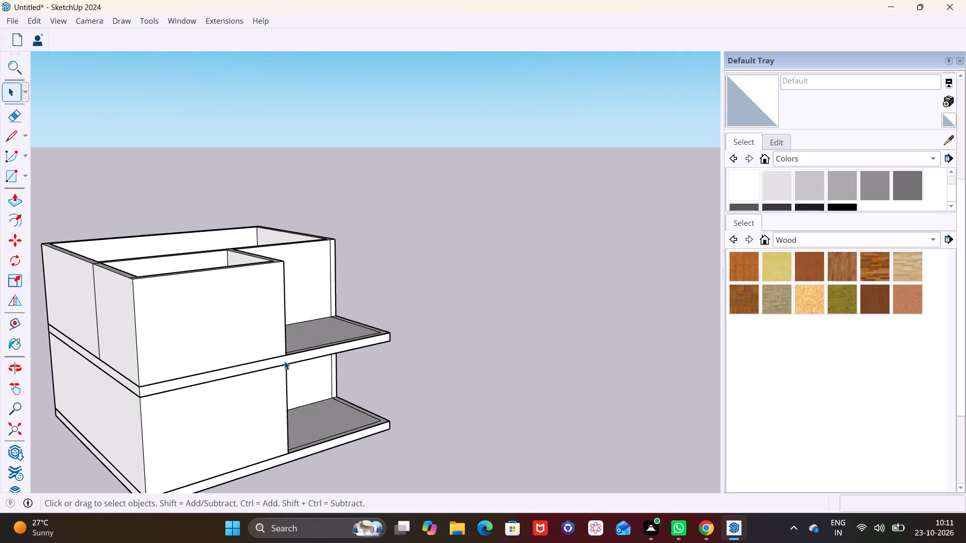
Outline the projecting part of the upper floor slab's front edge with a 14' 4 1/4" by 1' rectangle, starting at the front room's corner.
middle_drag(266, 339, 231, 322)
scroll(246, 332, up, 6)
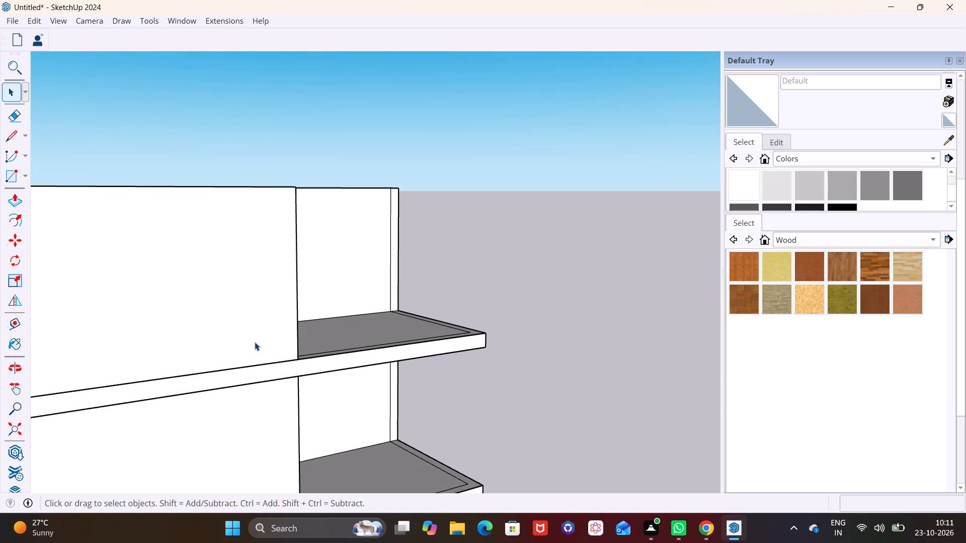
middle_drag(258, 348, 112, 329)
scroll(125, 339, up, 3)
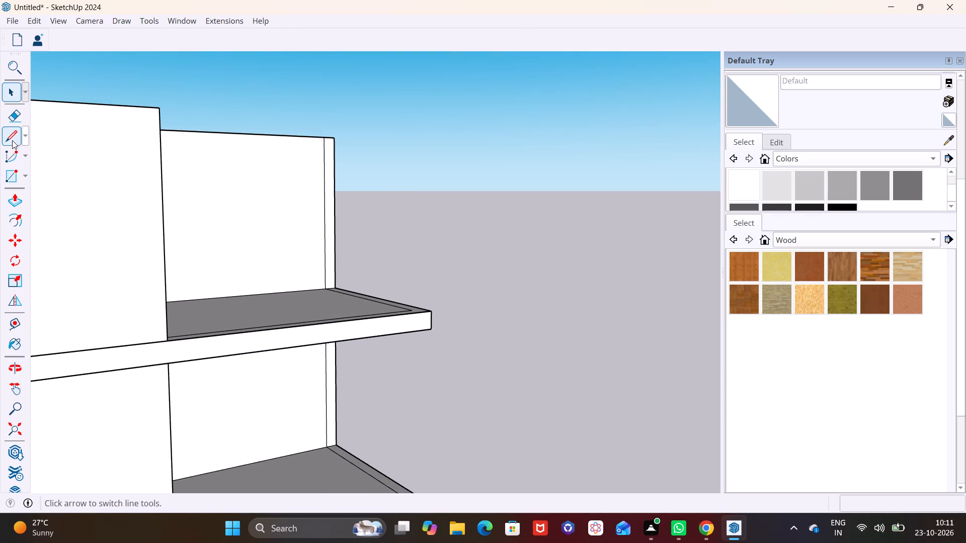
click(12, 140)
click(172, 337)
click(170, 363)
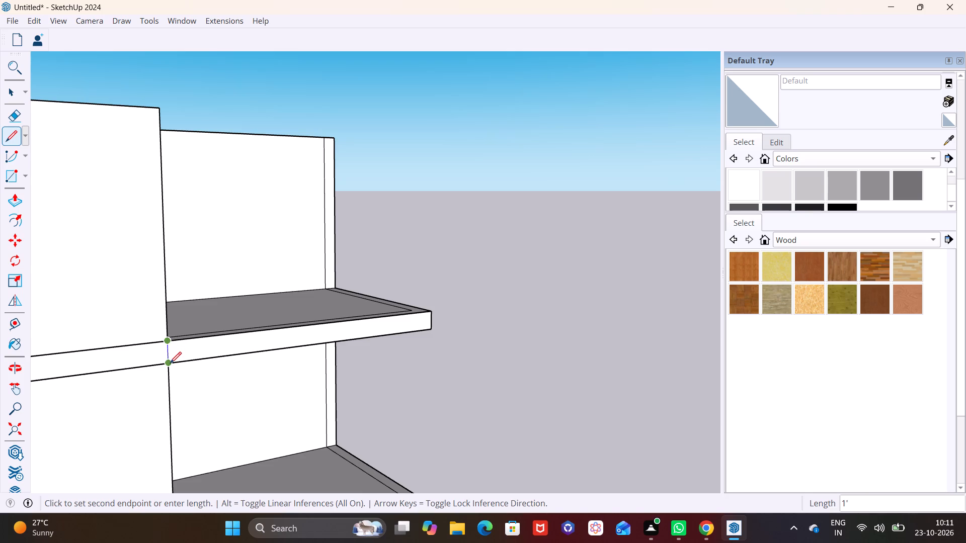
click(24, 179)
click(33, 190)
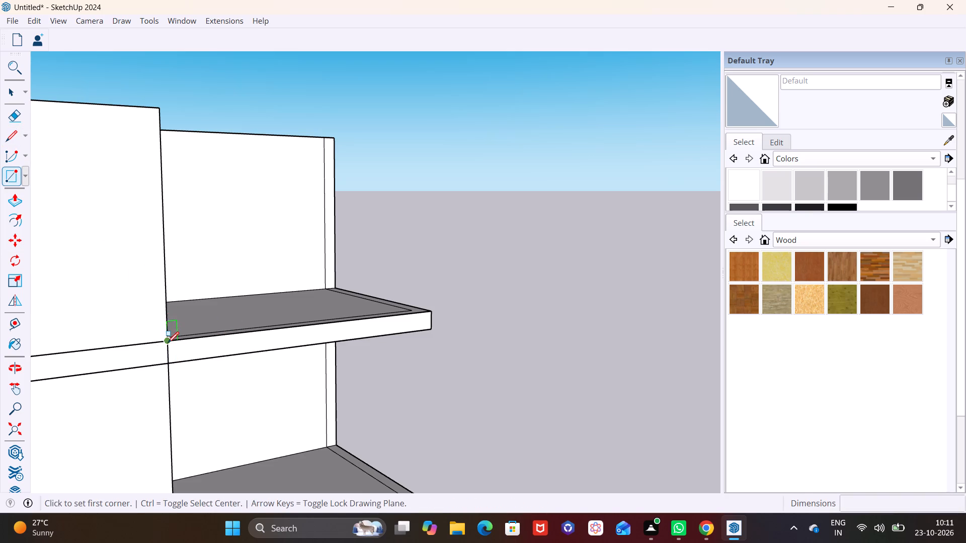
click(168, 343)
click(428, 333)
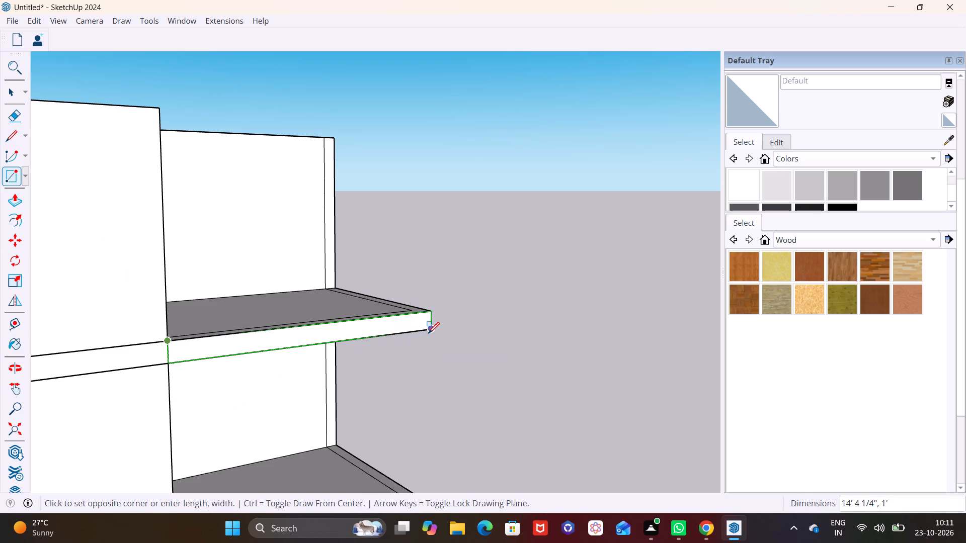
Push/Pull the outlined slab edge face outward by 7' 1 5/16" to extend the upper-floor balcony.
click(19, 94)
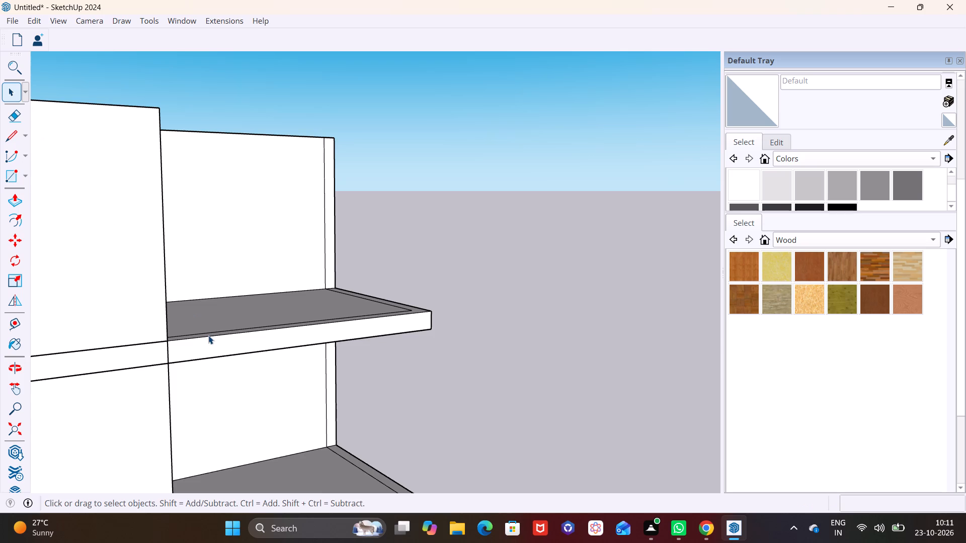
click(211, 346)
click(211, 346)
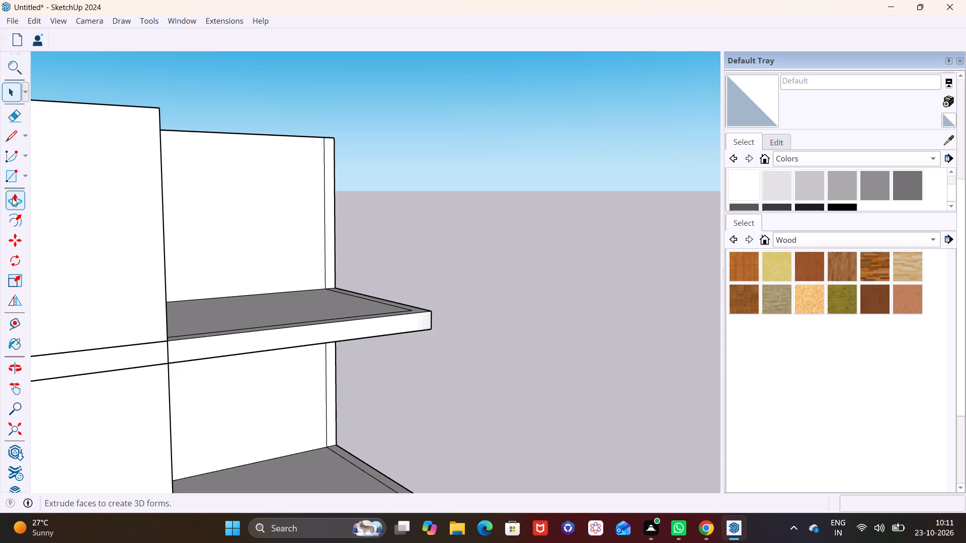
click(12, 198)
click(213, 342)
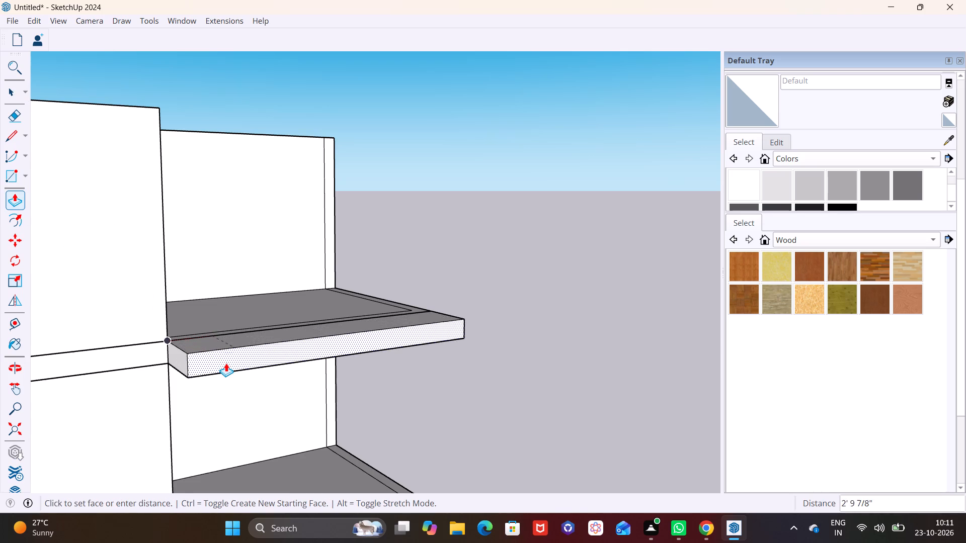
scroll(227, 364, down, 7)
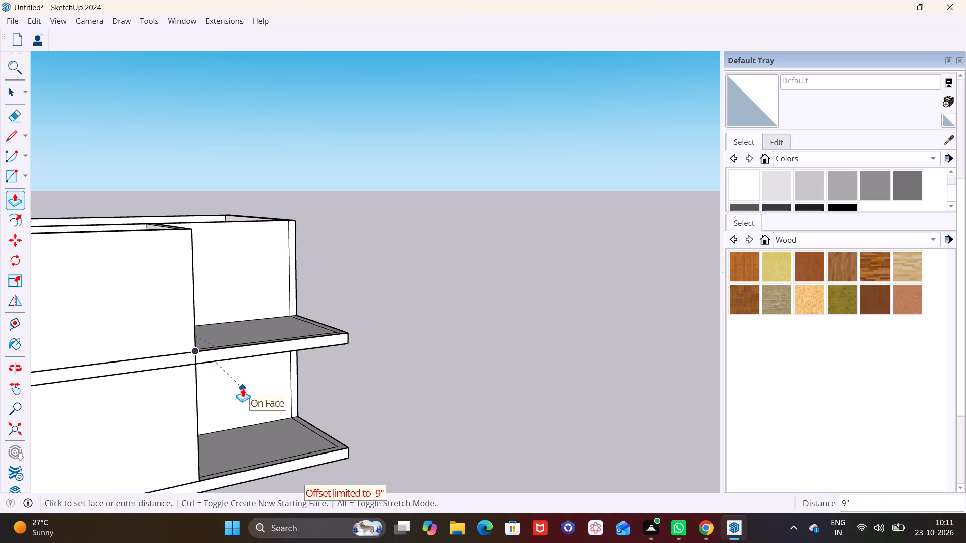
click(240, 385)
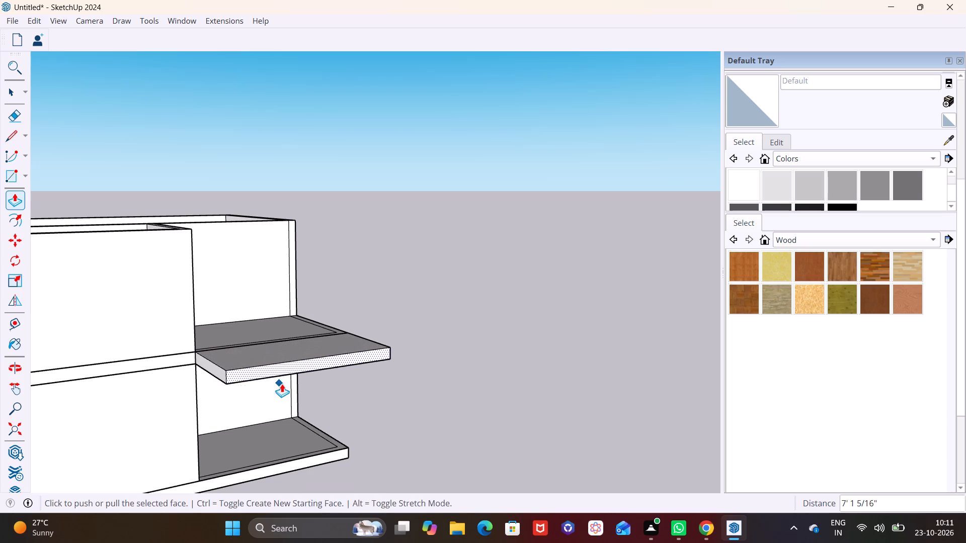
Examine the extended balcony slab and its relation to the front walls from several angles.
middle_drag(282, 384, 357, 327)
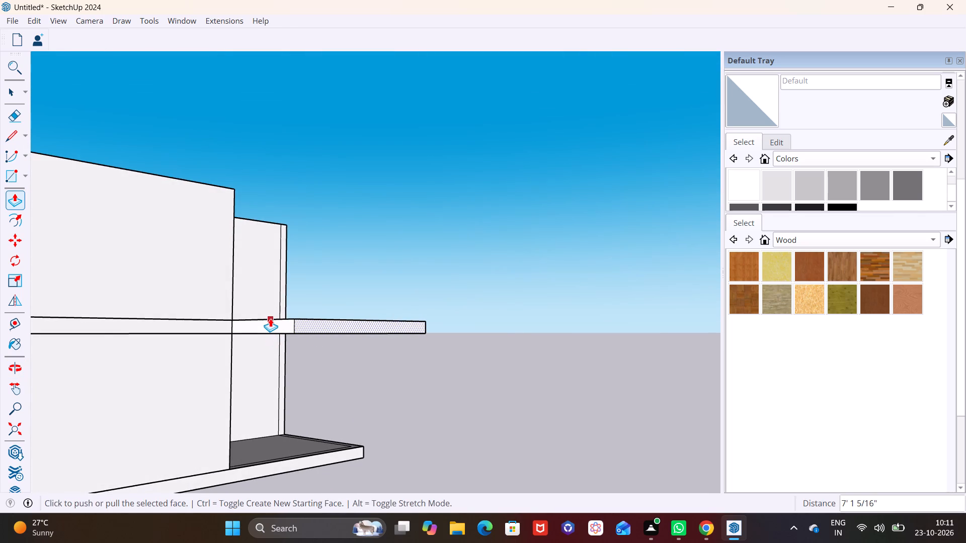
scroll(270, 318, down, 4)
middle_drag(248, 298, 199, 317)
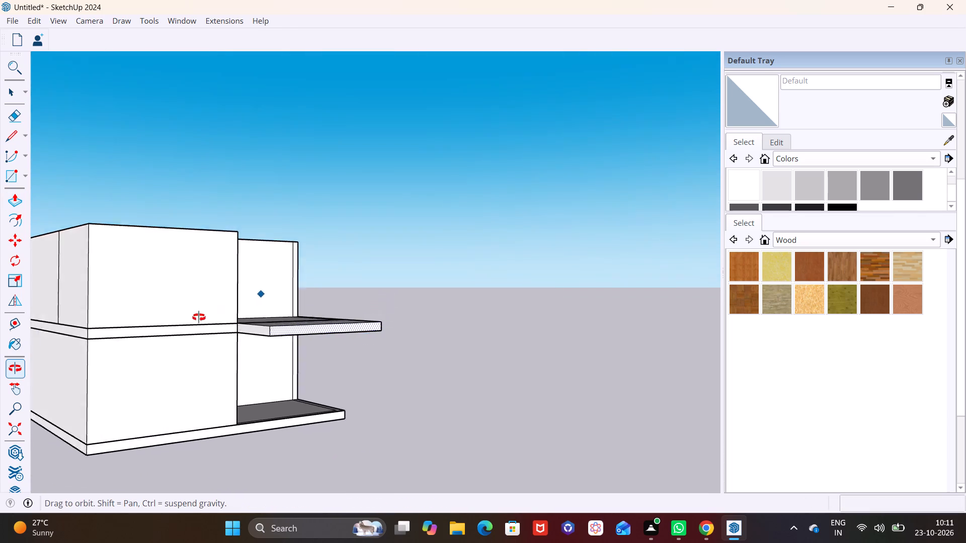
middle_drag(199, 317, 169, 343)
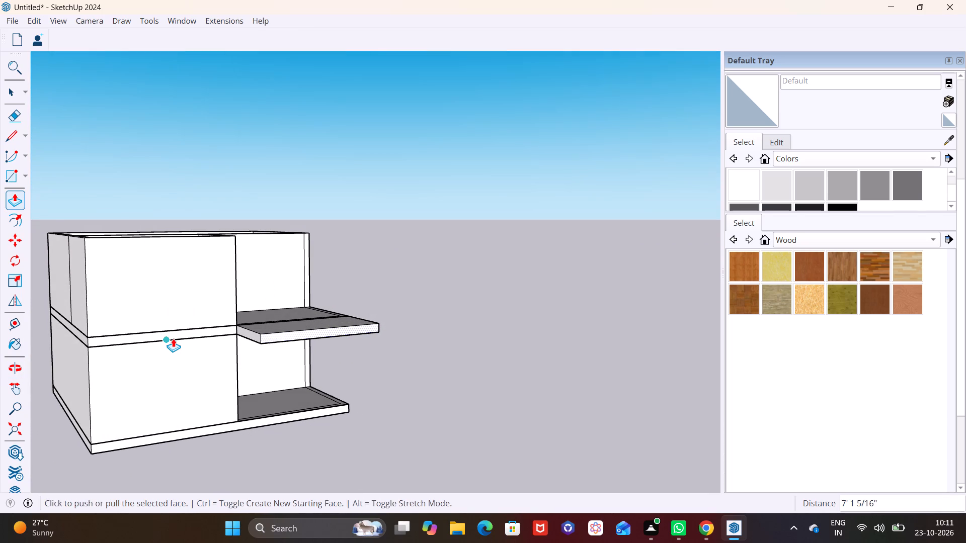
middle_drag(189, 326, 228, 329)
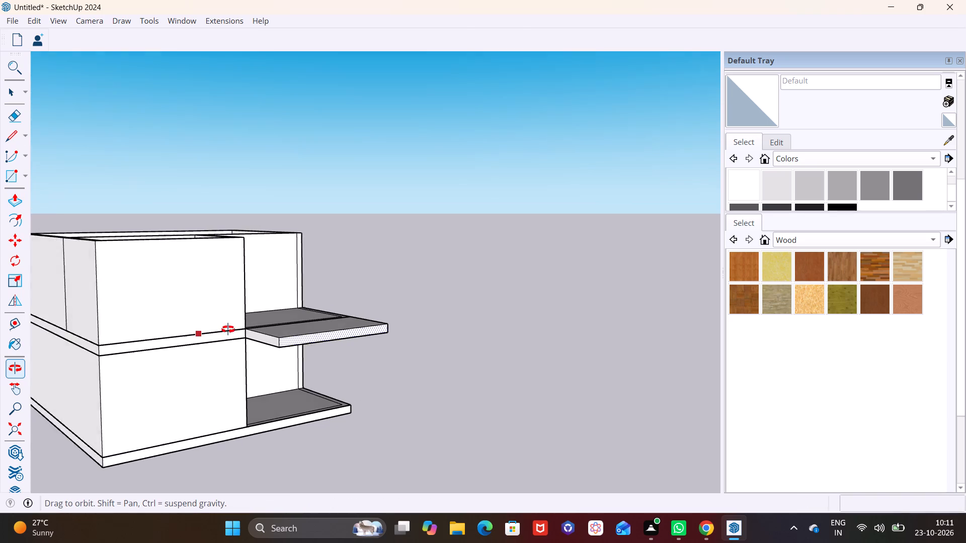
middle_drag(228, 329, 79, 361)
scroll(182, 322, up, 5)
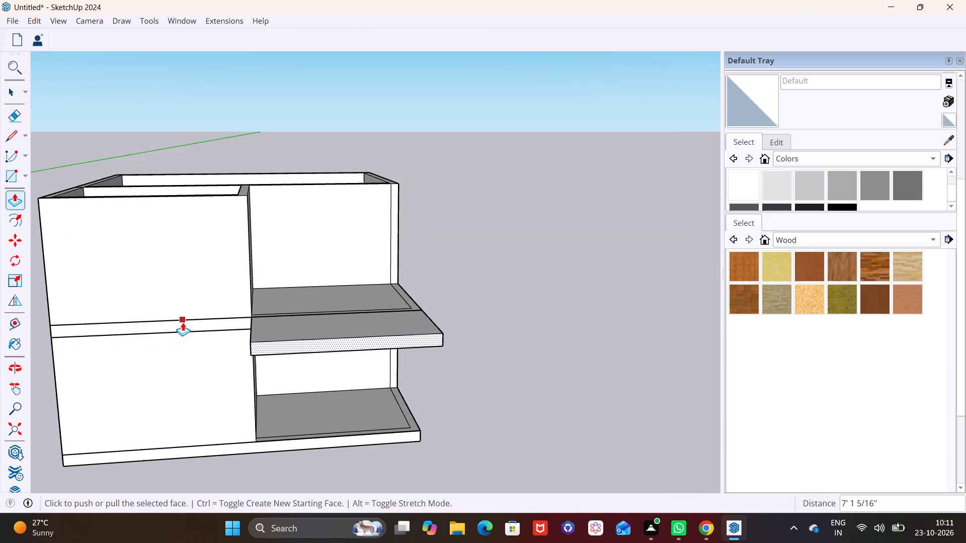
Push/Pull the upper floor's recessed wall beside the front room forward by about 10' 1 1/8" towards the balcony.
key(space)
click(305, 248)
middle_drag(312, 250, 177, 328)
middle_drag(202, 318, 150, 378)
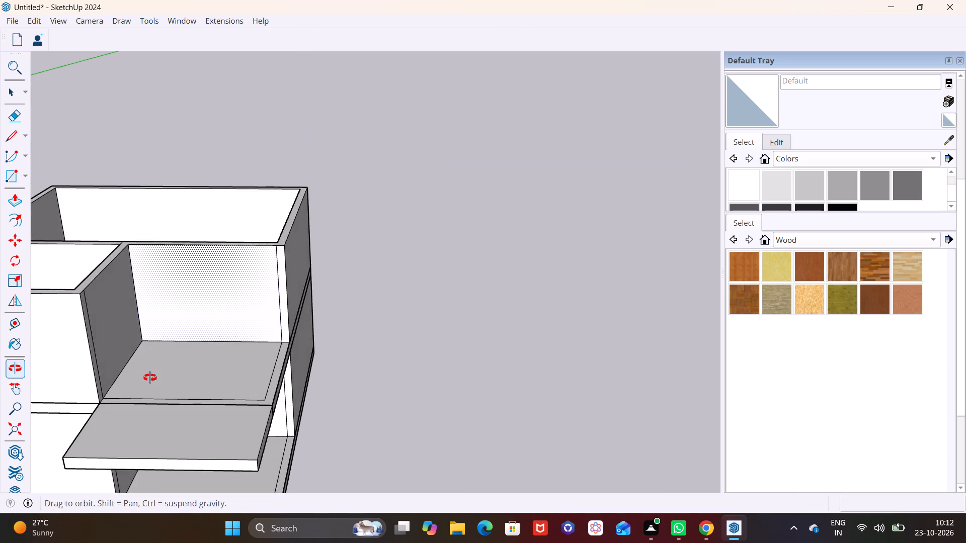
middle_drag(150, 378, 148, 378)
shift+middle_drag(166, 327, 232, 298)
click(9, 207)
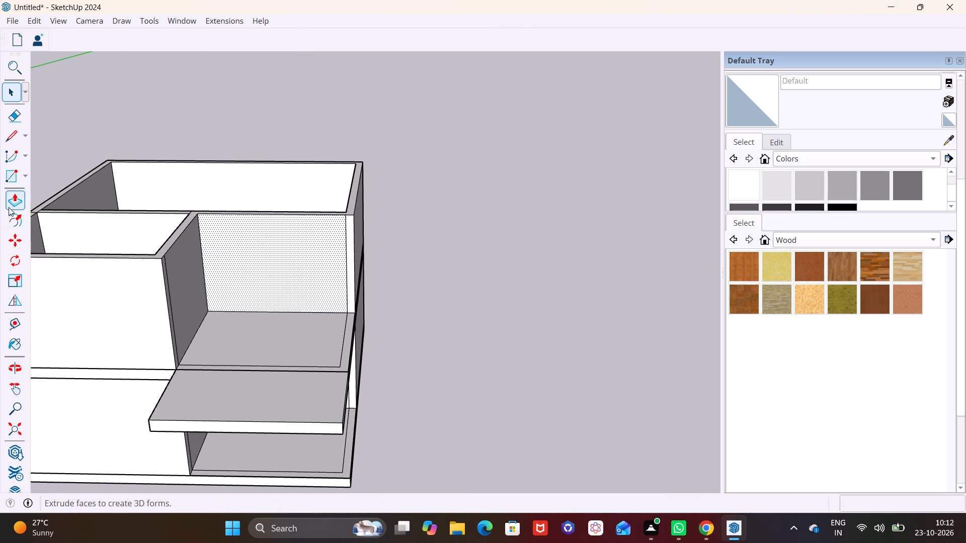
click(278, 265)
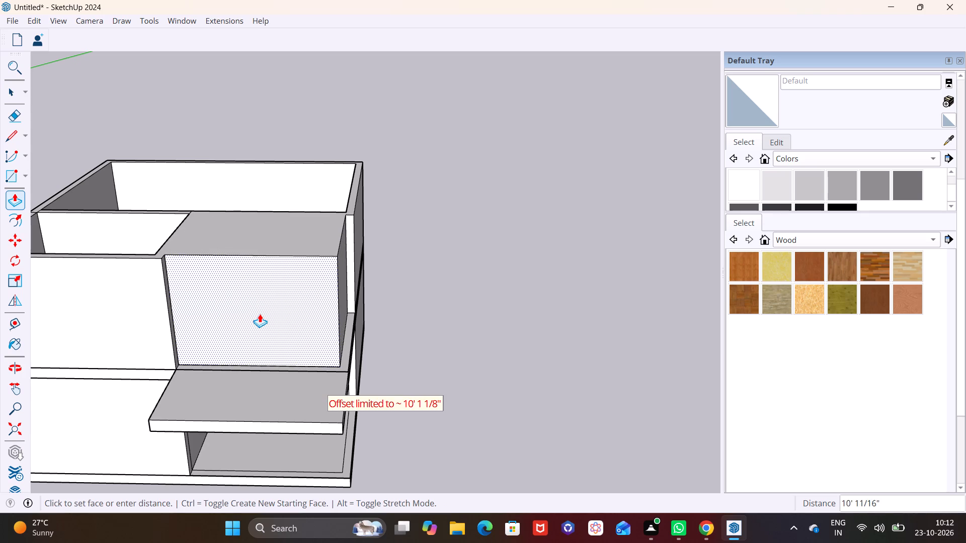
click(260, 314)
Draw a short line across the wall top at the rear room's corner, joining the outer notch to the inner corner.
middle_drag(290, 292, 328, 227)
middle_drag(327, 227, 300, 248)
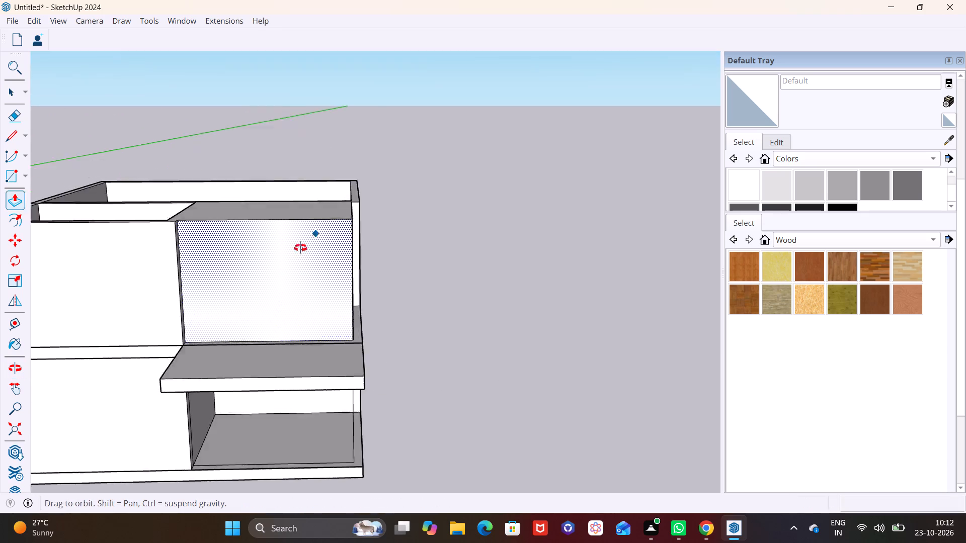
middle_drag(300, 248, 127, 387)
middle_drag(298, 195, 134, 254)
scroll(144, 265, up, 1)
scroll(291, 177, up, 5)
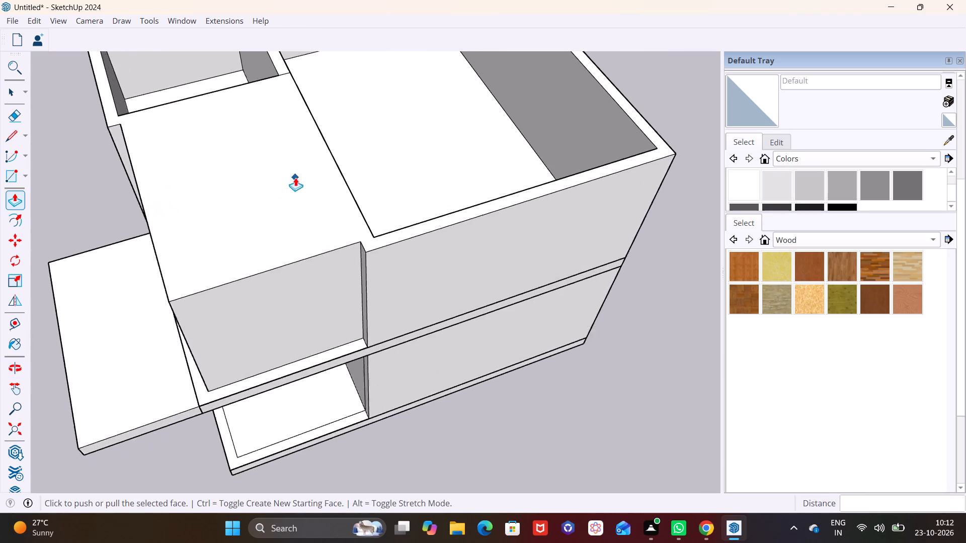
scroll(342, 230, up, 1)
middle_drag(342, 230, 312, 240)
shift+middle_drag(302, 206, 239, 336)
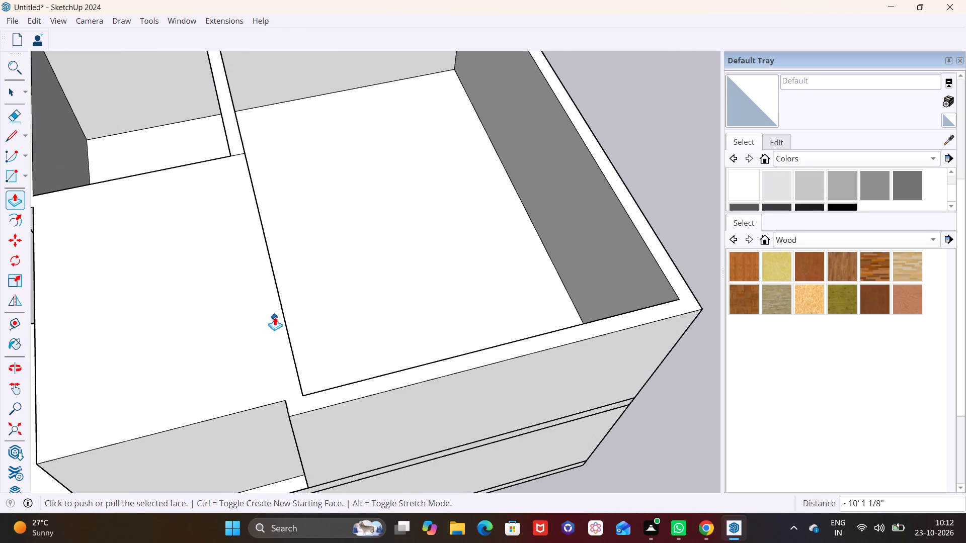
click(11, 136)
click(286, 401)
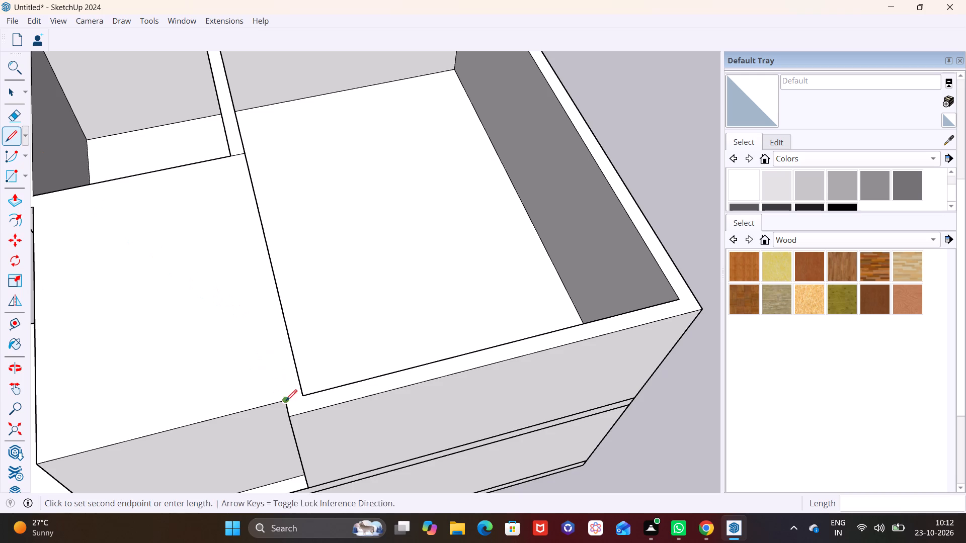
click(303, 399)
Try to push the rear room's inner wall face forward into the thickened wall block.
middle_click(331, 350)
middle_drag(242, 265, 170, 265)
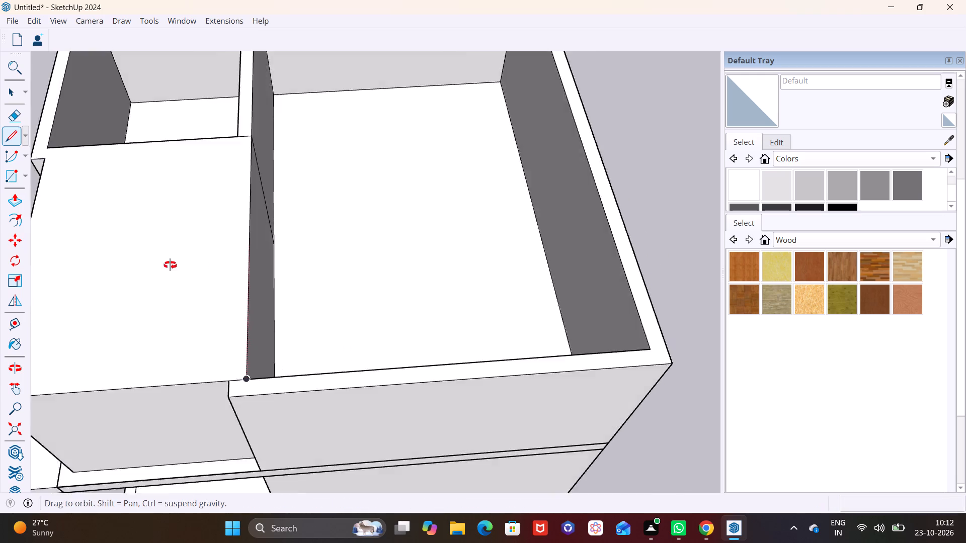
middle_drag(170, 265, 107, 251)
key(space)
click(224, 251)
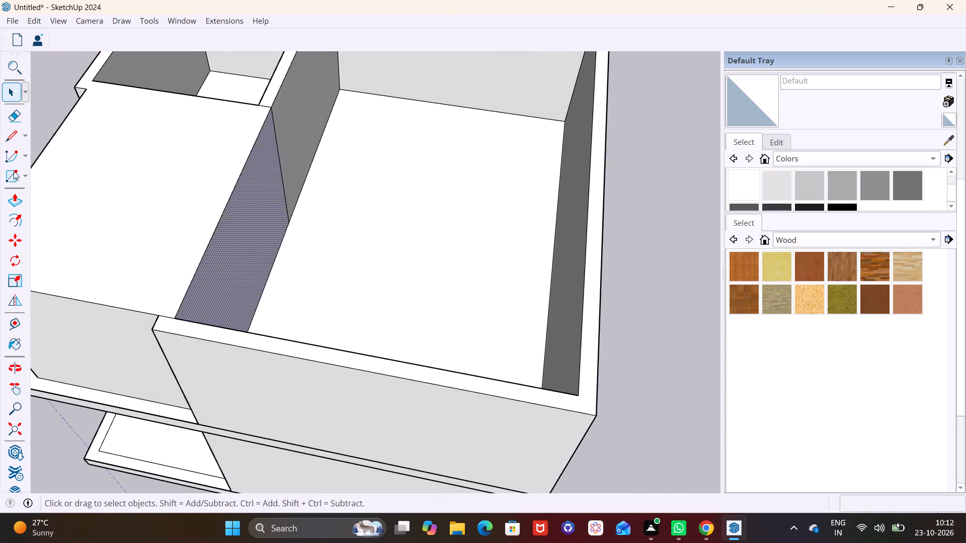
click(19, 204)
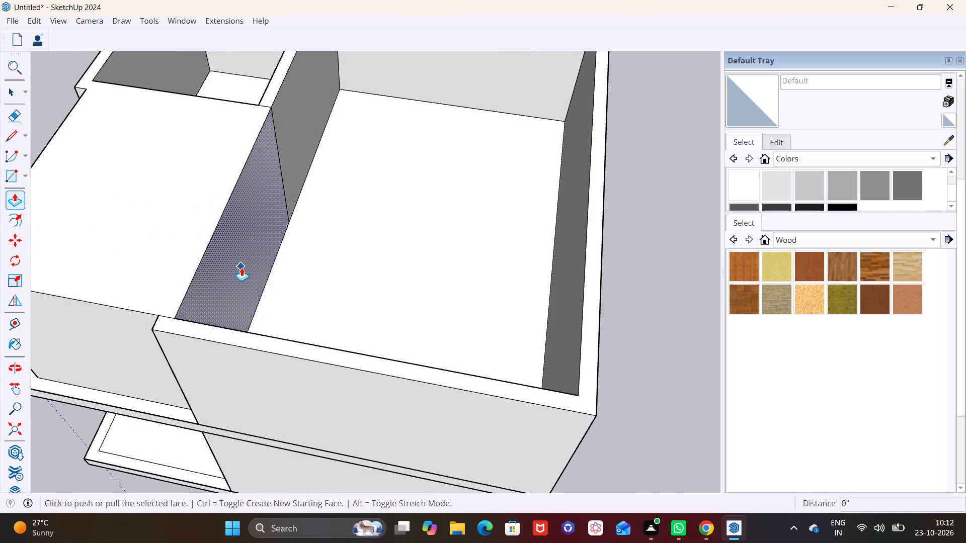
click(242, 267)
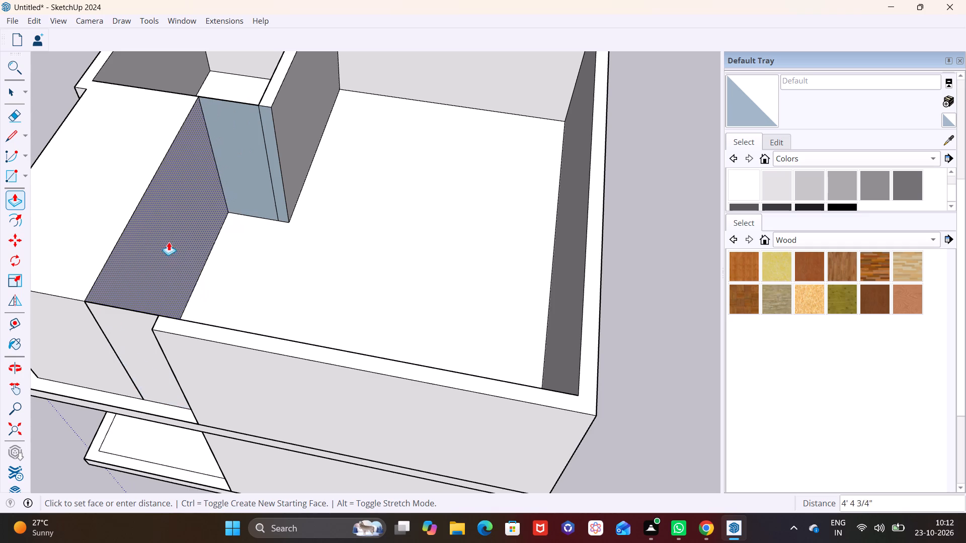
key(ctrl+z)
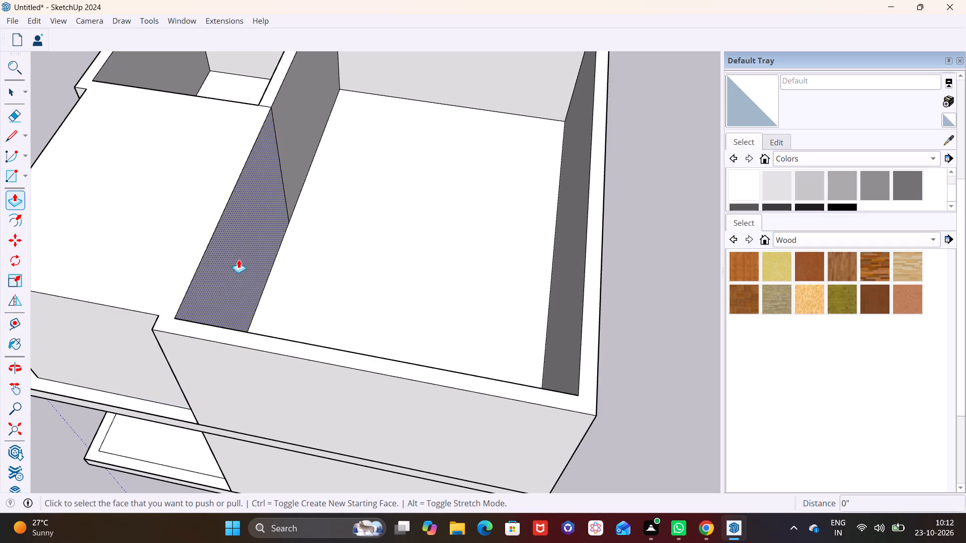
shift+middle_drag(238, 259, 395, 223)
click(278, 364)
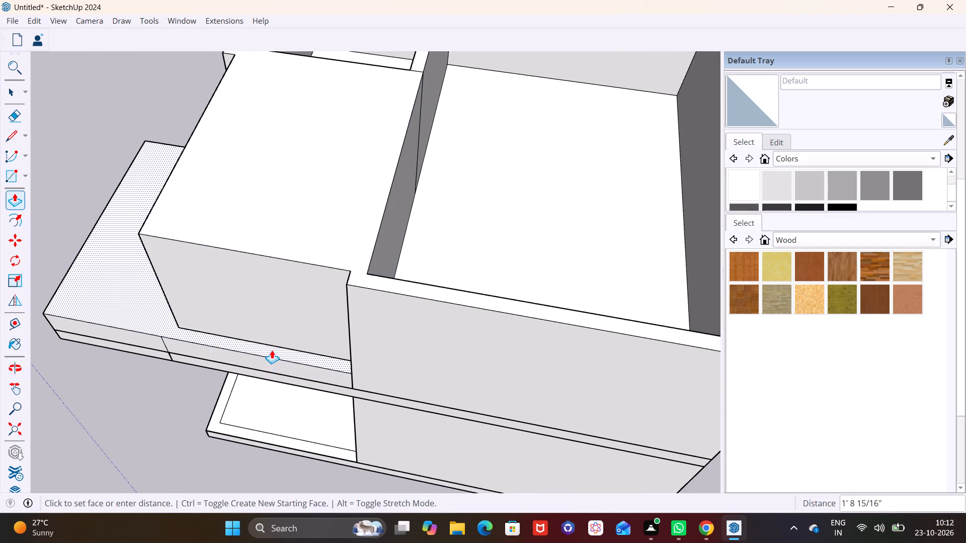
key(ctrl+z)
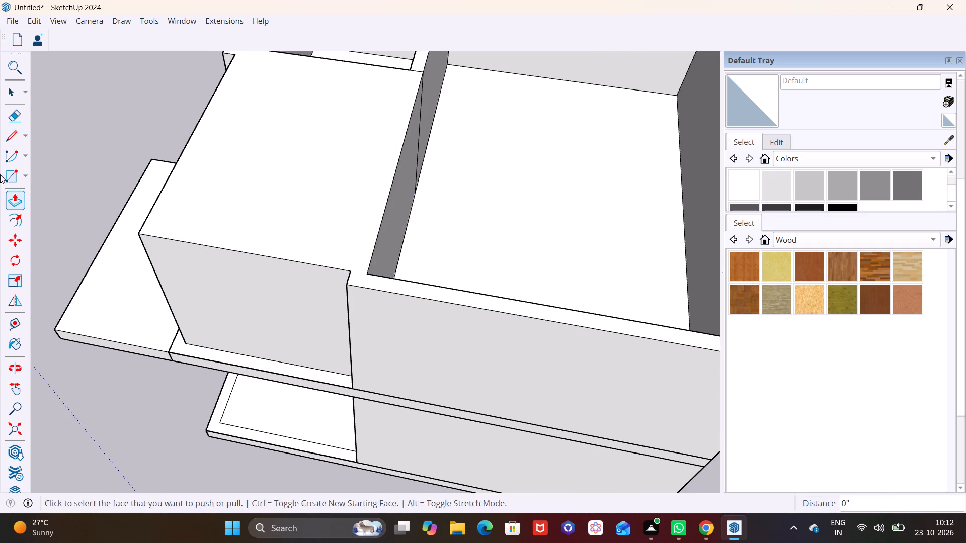
Draw two short lines on the slab from the thickened wall block's bottom corner to the slab edges, the second about 9" long.
click(9, 141)
click(183, 343)
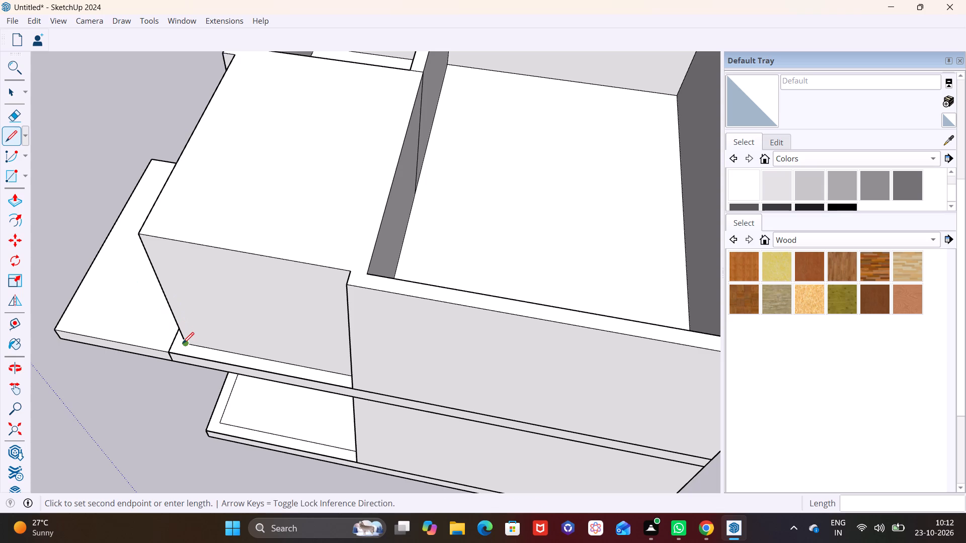
click(182, 354)
middle_drag(198, 331, 353, 322)
scroll(269, 385, up, 6)
click(262, 433)
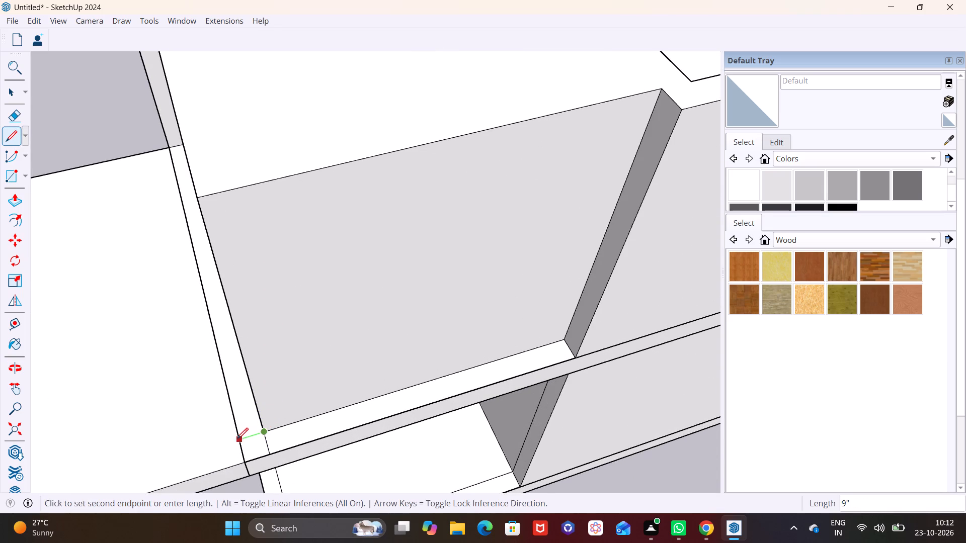
click(237, 439)
Push/Pull the narrow slab strip beside the thickened wall block up 10' to the wall top.
scroll(272, 406, down, 6)
key(space)
click(283, 422)
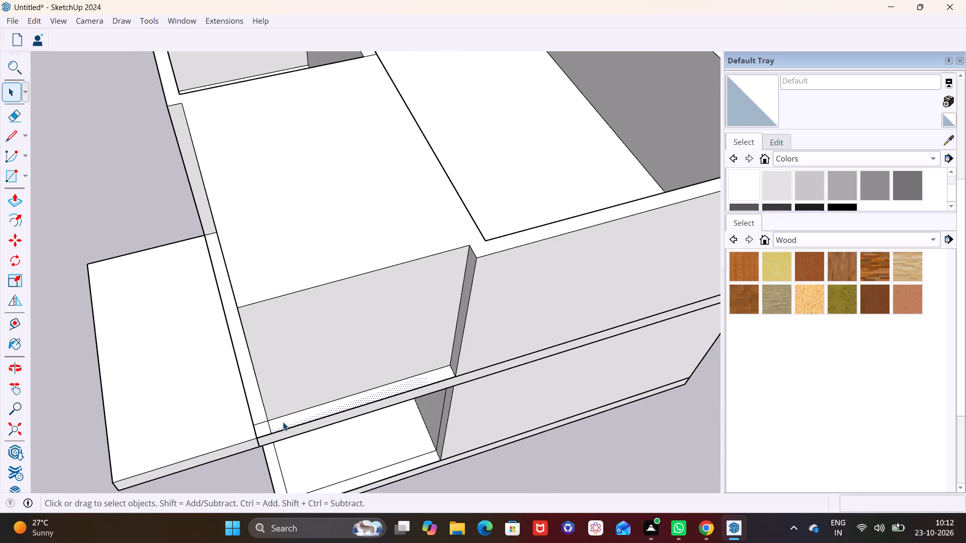
click(21, 201)
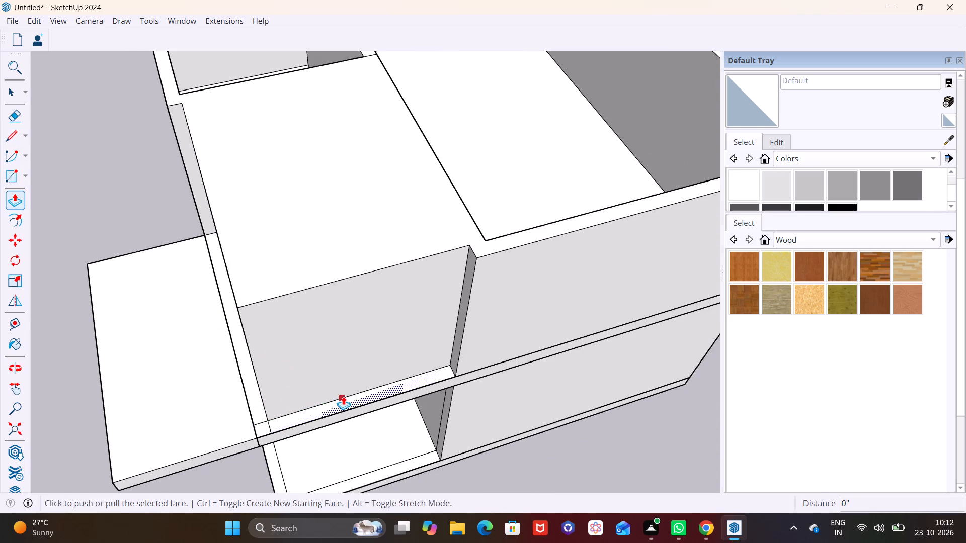
click(351, 401)
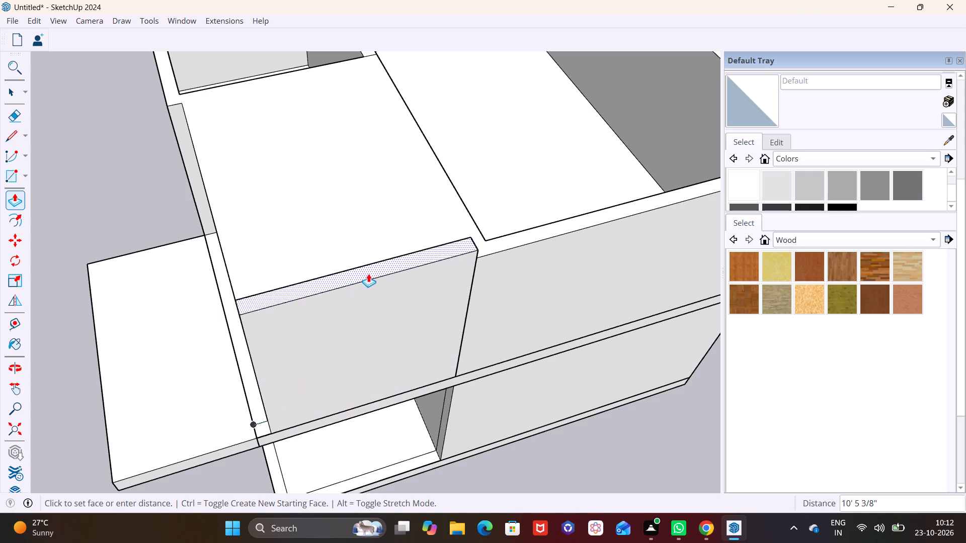
click(489, 254)
Draw a short line across the wall top from the raised strip's inner corner to the large room's inner corner.
scroll(484, 255, down, 2)
middle_drag(458, 271, 175, 324)
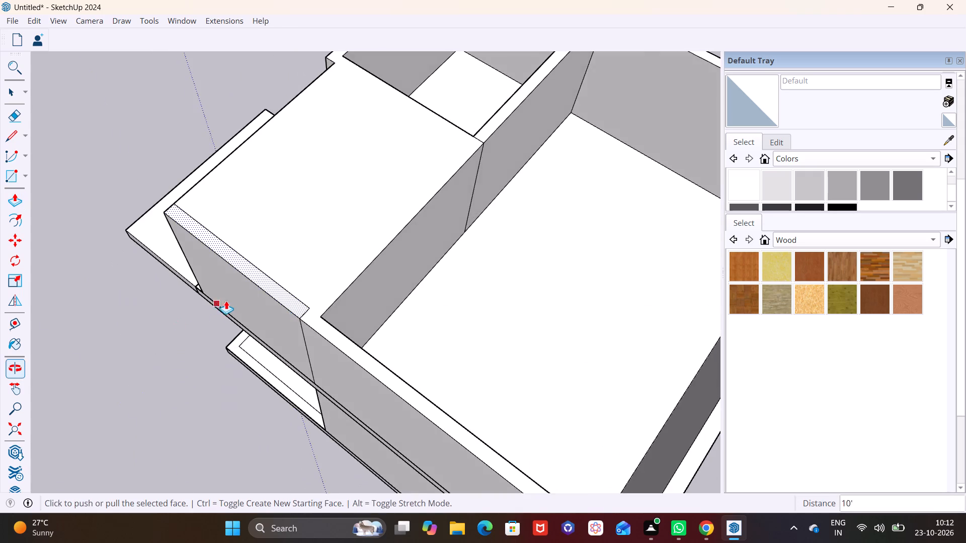
scroll(228, 300, up, 5)
click(14, 134)
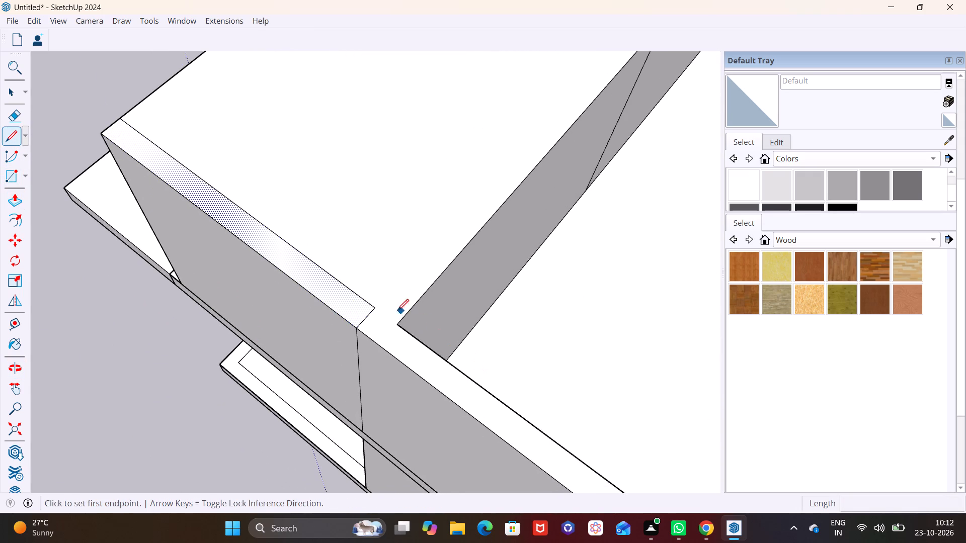
click(377, 304)
click(398, 325)
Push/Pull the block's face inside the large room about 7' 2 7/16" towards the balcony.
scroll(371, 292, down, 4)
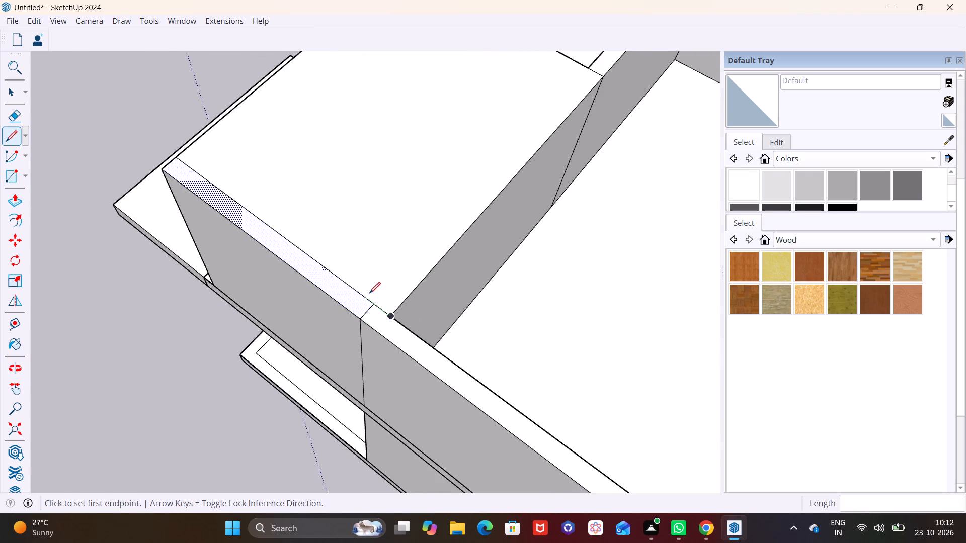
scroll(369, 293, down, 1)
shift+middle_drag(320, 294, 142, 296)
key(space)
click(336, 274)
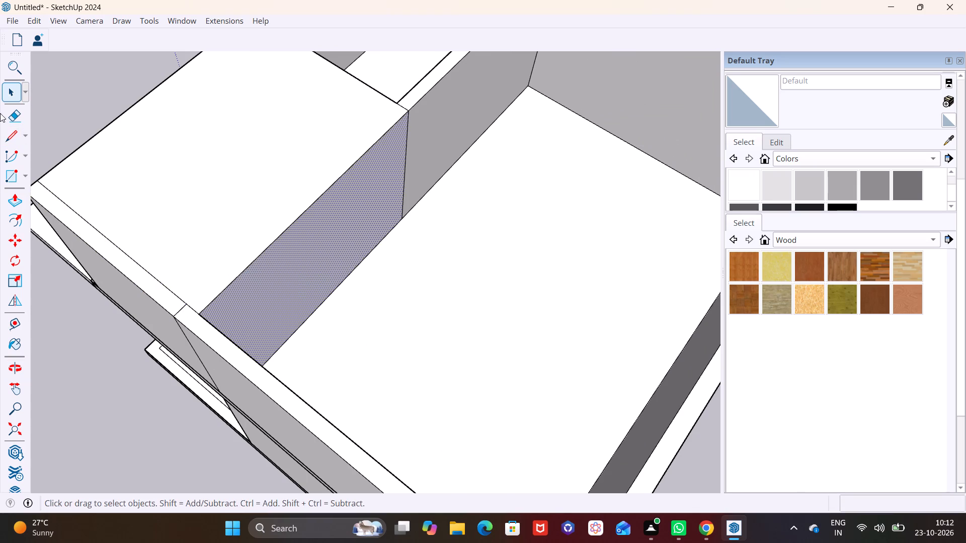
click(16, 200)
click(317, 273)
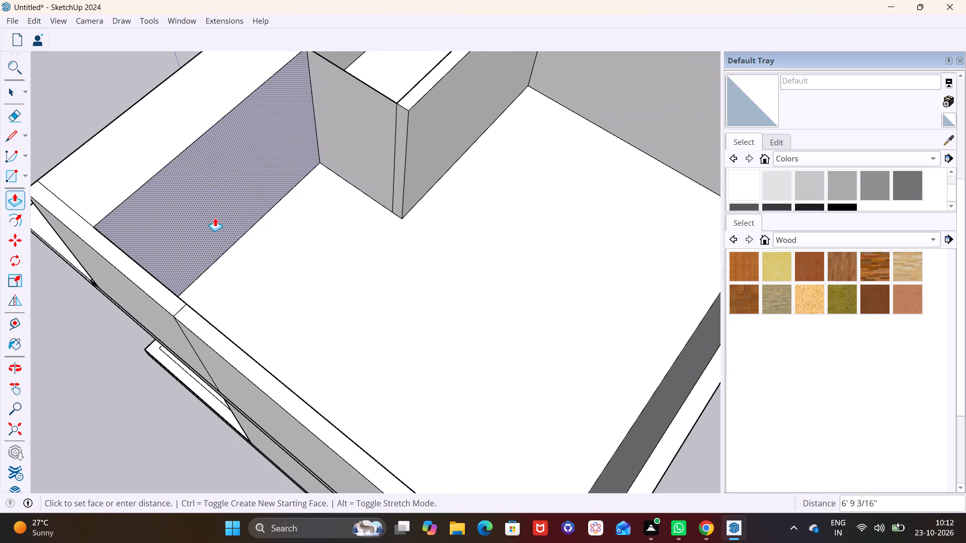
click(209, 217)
Examine the pushed-back wall, the small room's corner and the balcony junction from above, the front and the side.
middle_drag(266, 217, 256, 229)
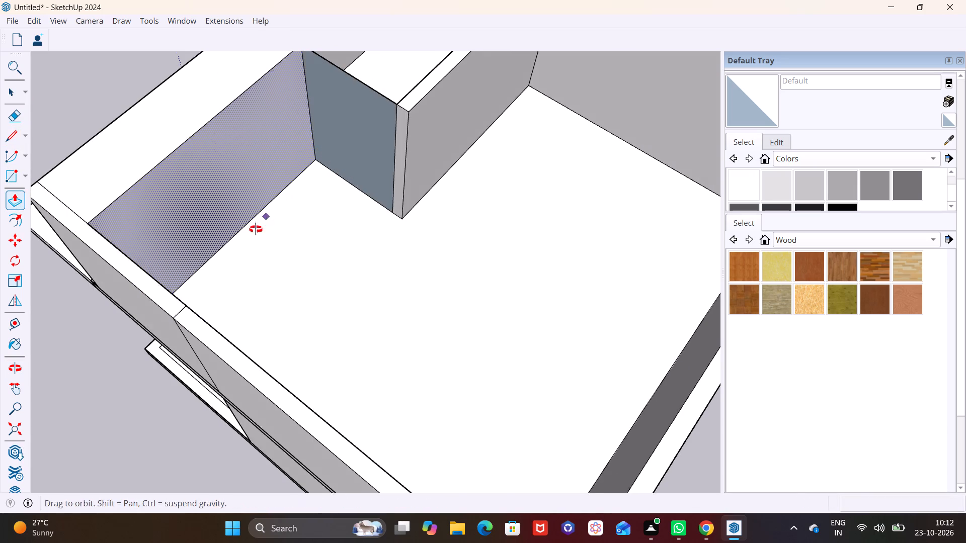
middle_drag(256, 229, 181, 350)
middle_drag(269, 261, 228, 360)
scroll(318, 271, down, 5)
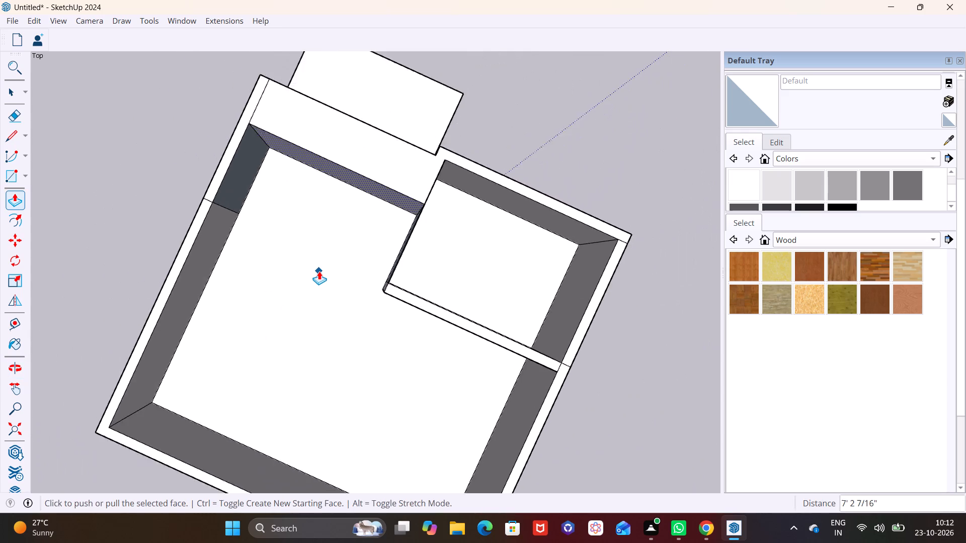
scroll(319, 271, down, 2)
middle_drag(326, 250, 170, 264)
scroll(400, 242, up, 7)
middle_drag(412, 230, 231, 244)
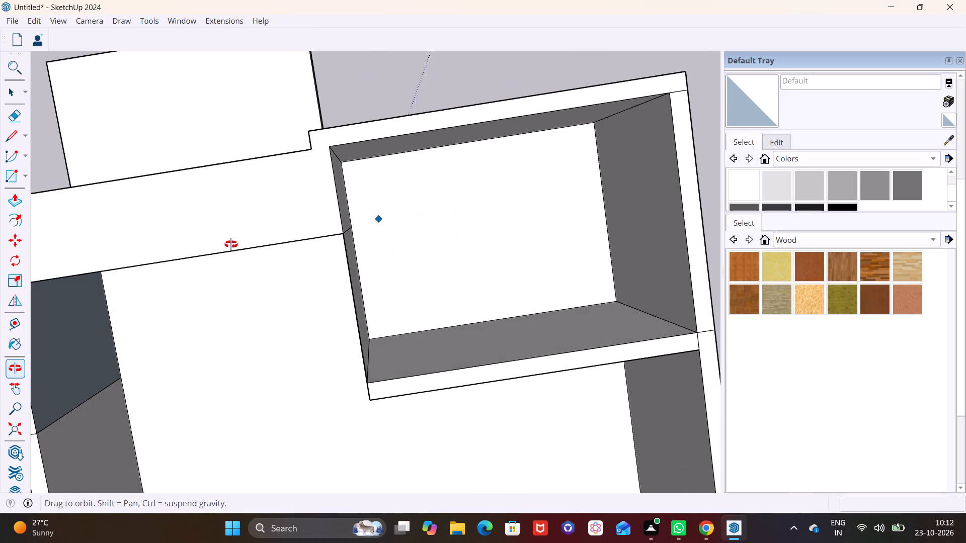
middle_drag(231, 244, 230, 245)
middle_drag(315, 258, 421, 158)
middle_drag(256, 246, 481, 230)
middle_drag(303, 264, 718, 173)
scroll(357, 262, up, 4)
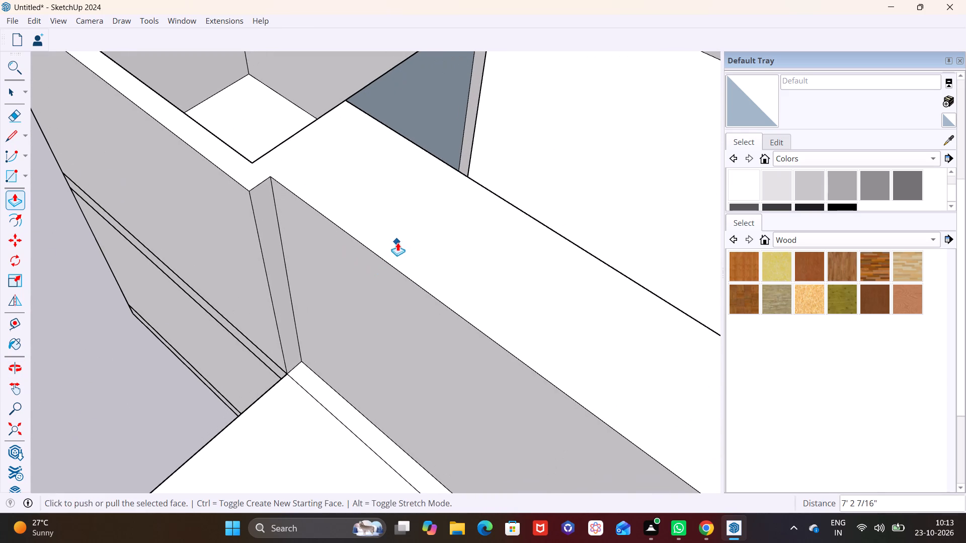
middle_drag(397, 242, 201, 310)
scroll(308, 309, down, 6)
middle_drag(293, 371, 491, 229)
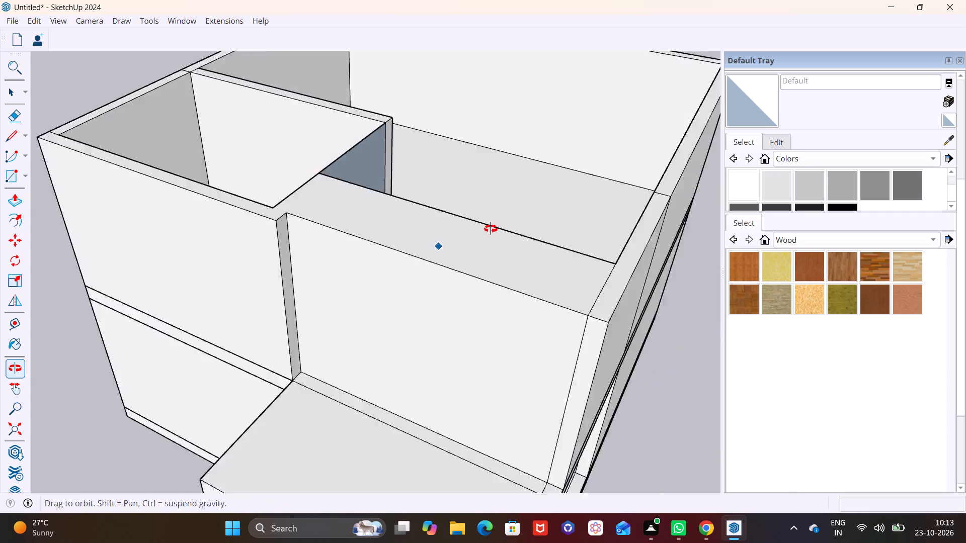
middle_drag(491, 229, 533, 177)
scroll(480, 266, up, 2)
middle_drag(563, 237, 633, 184)
scroll(439, 260, down, 4)
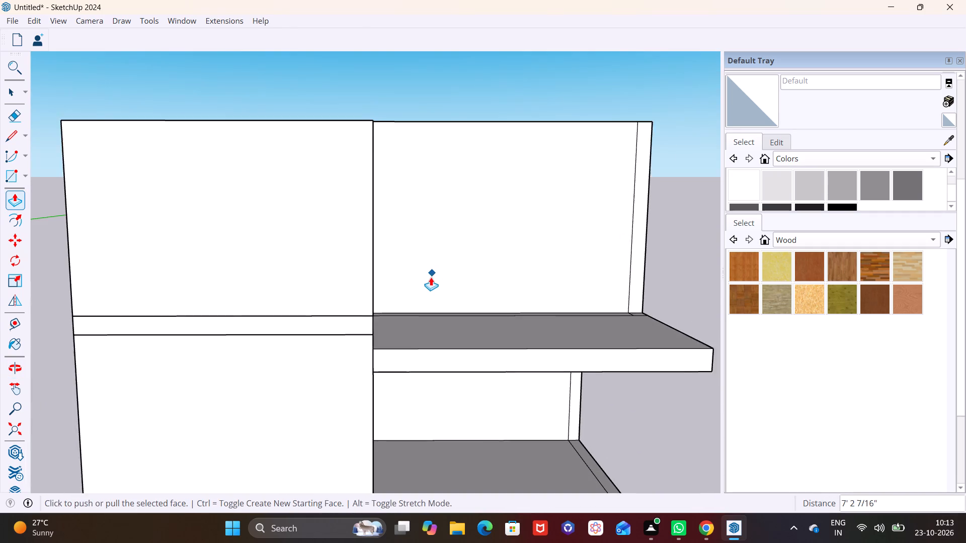
scroll(431, 277, down, 2)
middle_drag(426, 285, 501, 299)
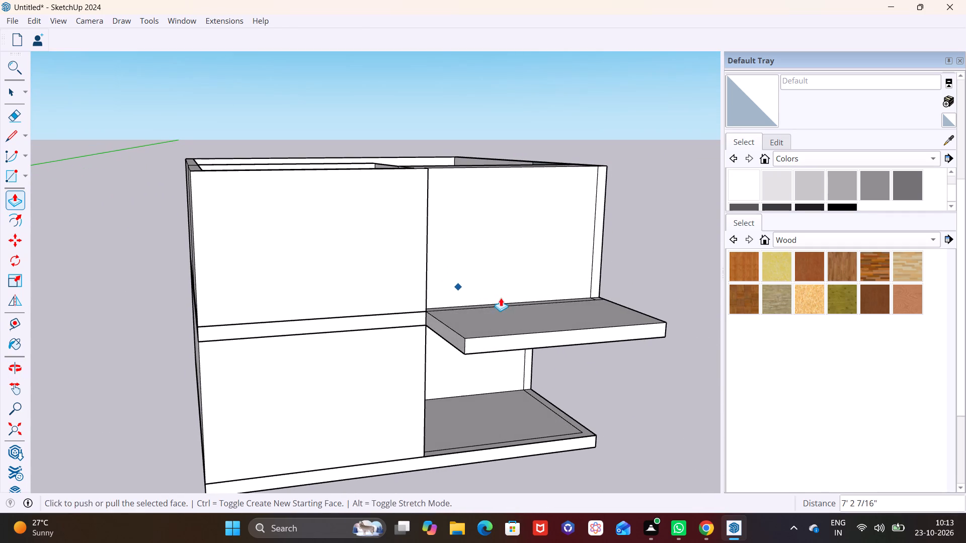
scroll(479, 296, up, 3)
middle_drag(452, 305, 274, 355)
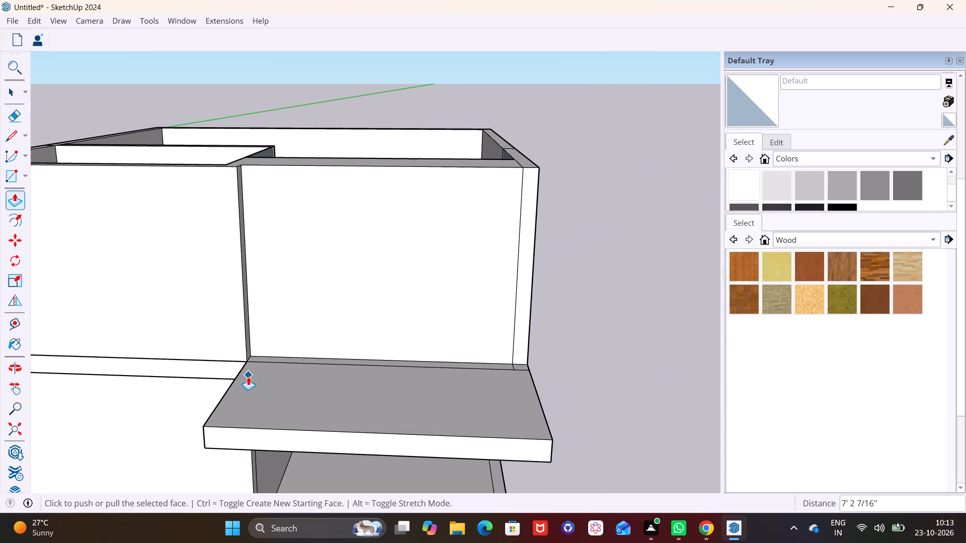
middle_drag(248, 380, 252, 416)
scroll(275, 373, up, 10)
middle_drag(263, 378, 167, 400)
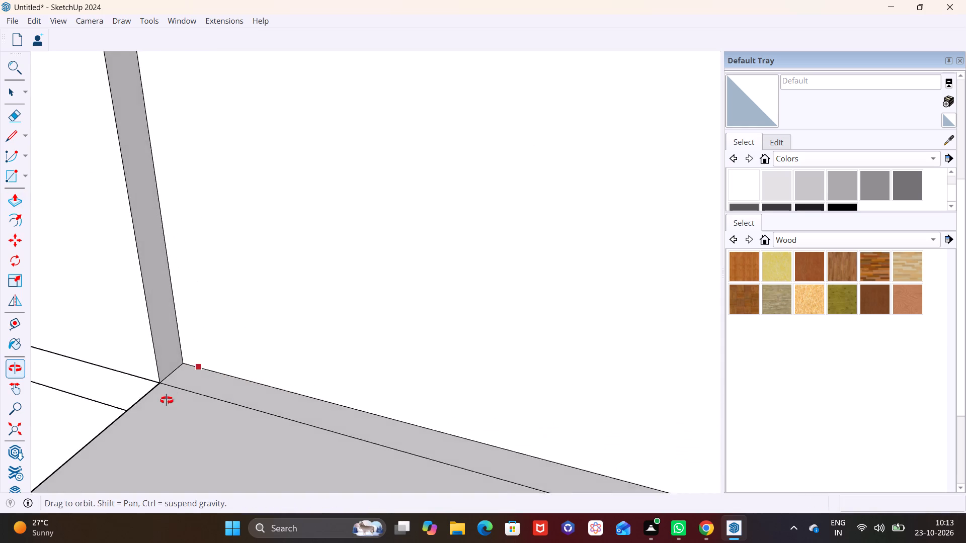
middle_drag(167, 400, 155, 418)
scroll(158, 394, down, 14)
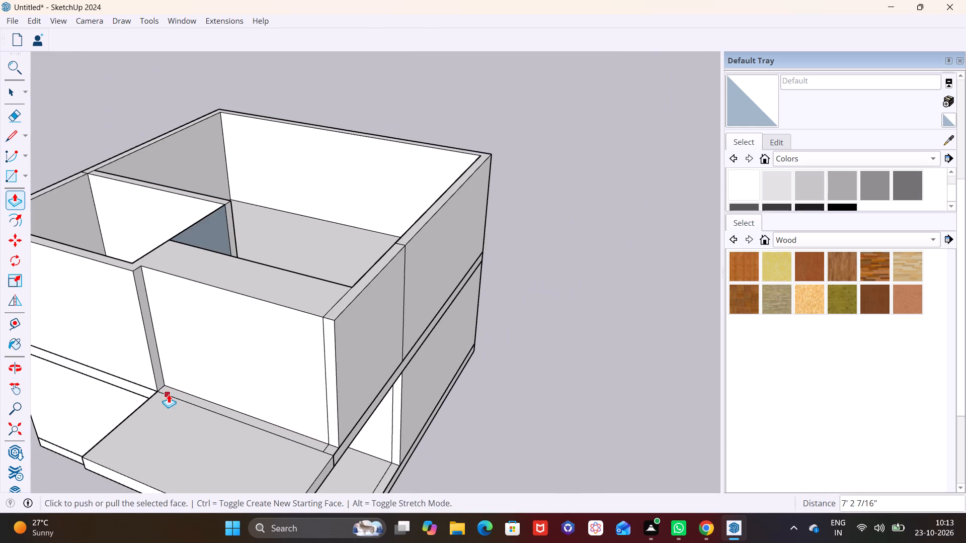
shift+middle_drag(169, 394, 218, 360)
middle_drag(249, 227, 72, 379)
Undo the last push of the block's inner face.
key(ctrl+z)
Draw a line across the block's top from the outer notch corner to the large room's inner edge, parallel to the small room's wall.
middle_drag(182, 323, 126, 372)
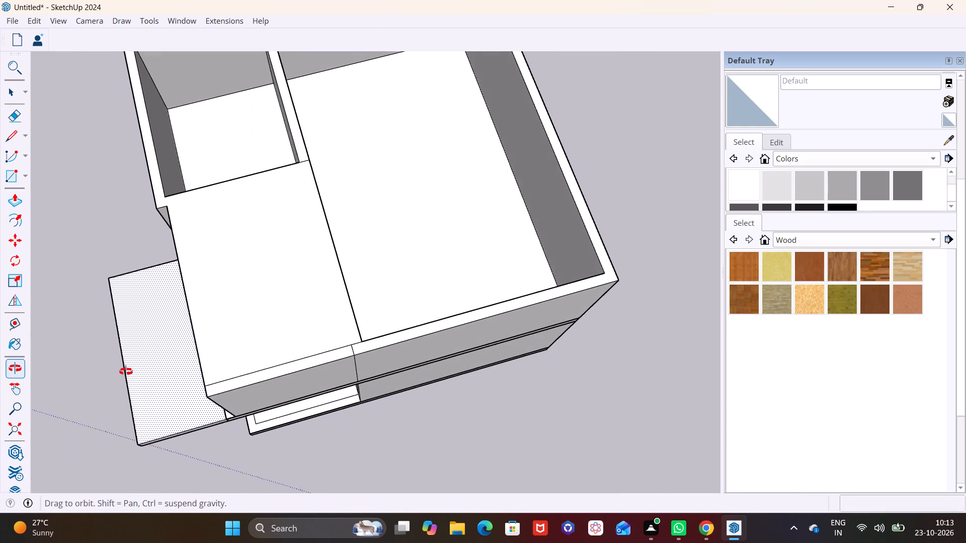
middle_drag(126, 372, 126, 356)
click(11, 135)
click(169, 197)
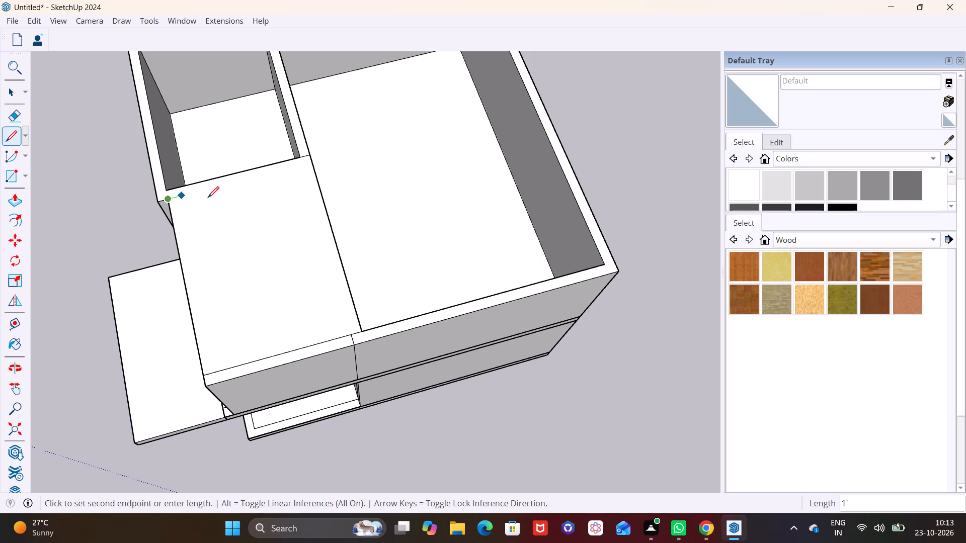
click(316, 168)
Draw a line down the block's inner face from the new top line's end to the floor.
middle_drag(341, 196, 87, 152)
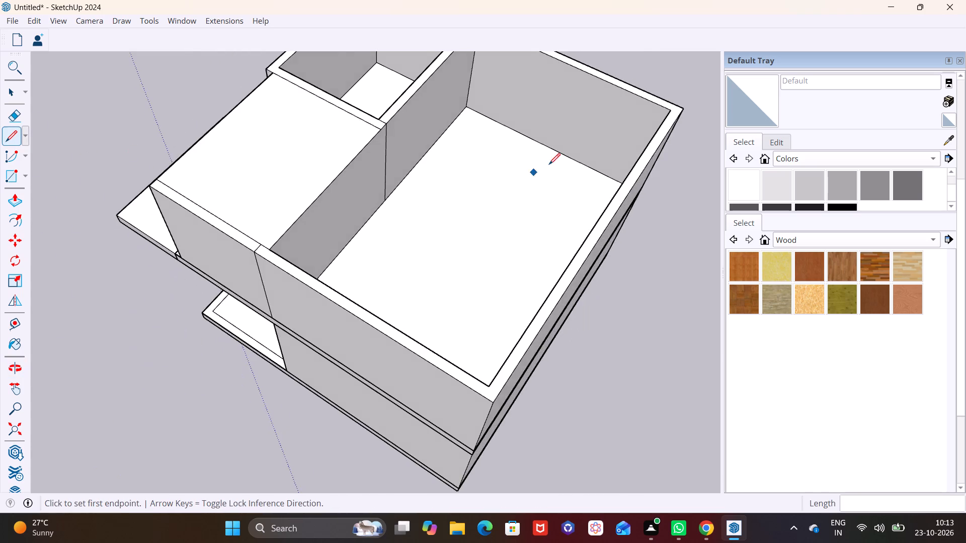
scroll(575, 158, up, 5)
click(279, 105)
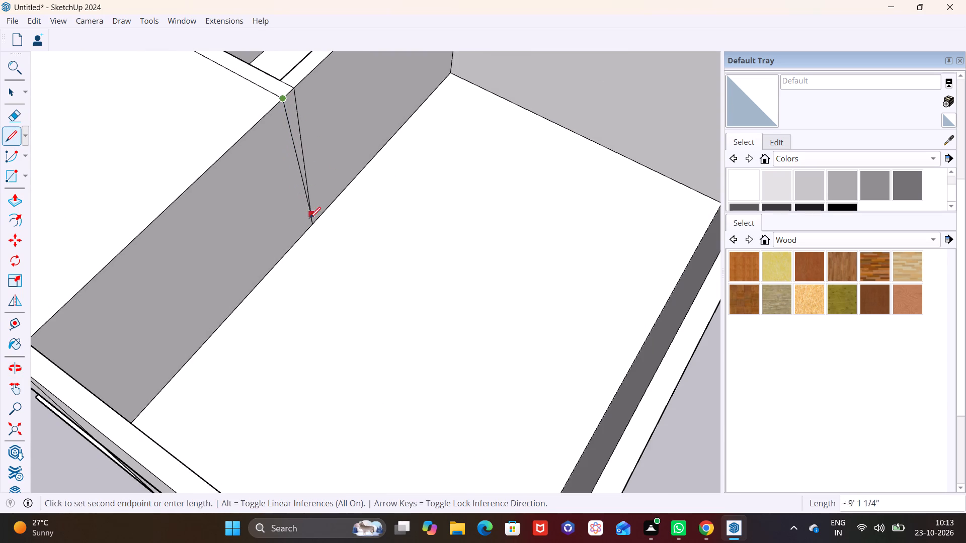
click(302, 233)
Push/Pull the block's inner face towards the balcony, finishing with a push of about 8' 3 3/4" that leaves a thin front wall.
key(space)
click(231, 252)
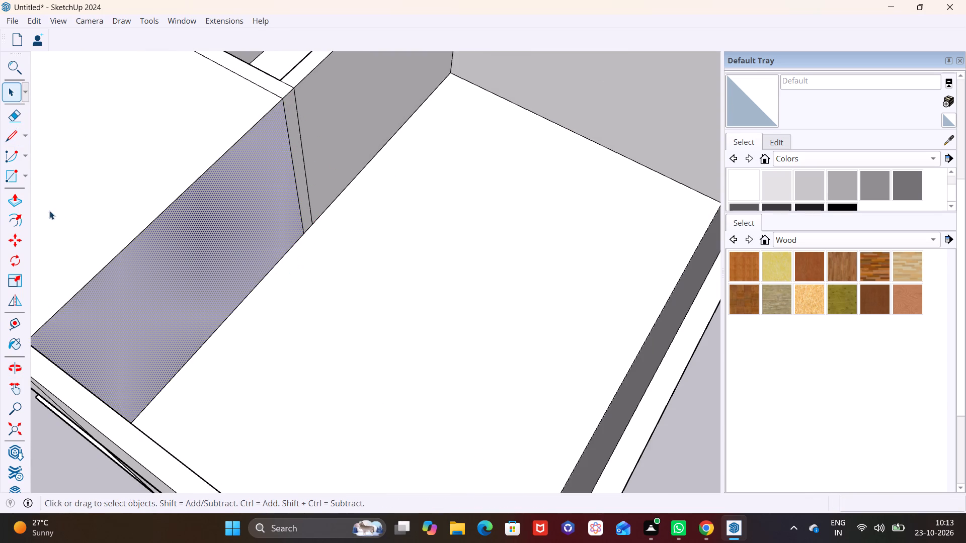
click(7, 200)
drag(227, 270, 217, 264)
scroll(136, 231, down, 2)
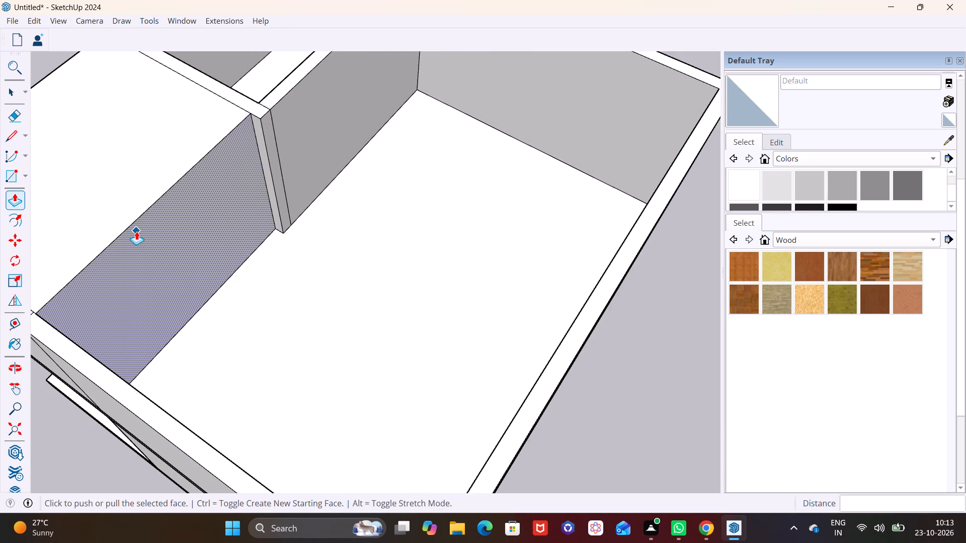
middle_drag(136, 231, 299, 268)
click(248, 333)
scroll(139, 316, down, 4)
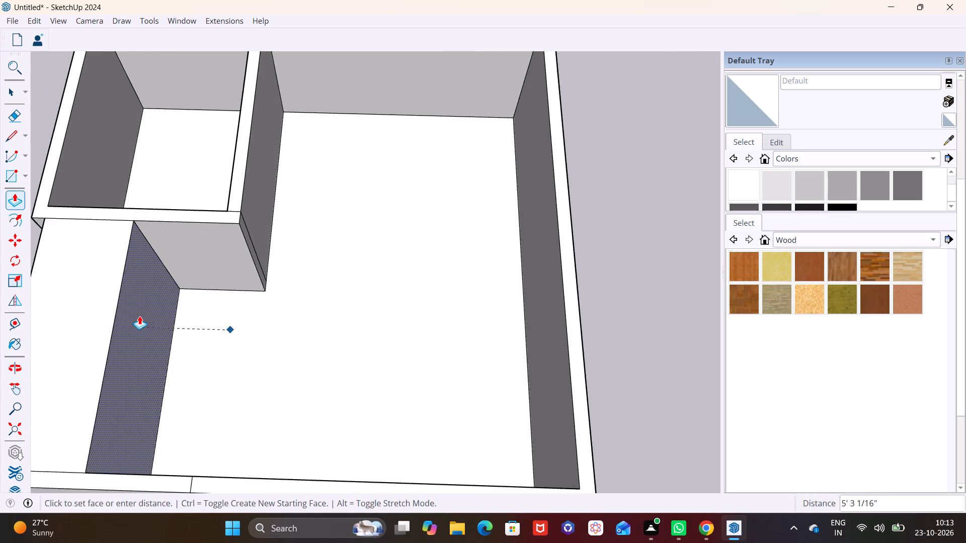
scroll(139, 316, down, 2)
shift+middle_drag(162, 314, 344, 306)
click(290, 308)
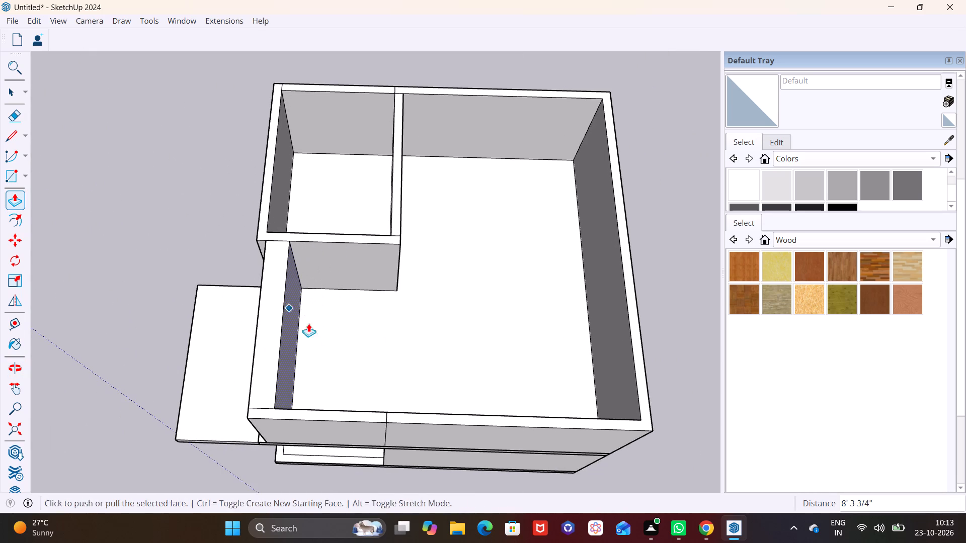
key(space)
click(402, 339)
click(151, 233)
Examine the hollowed-out upper room, its front wall and the balcony slab from above, the front and below.
middle_drag(247, 336, 384, 319)
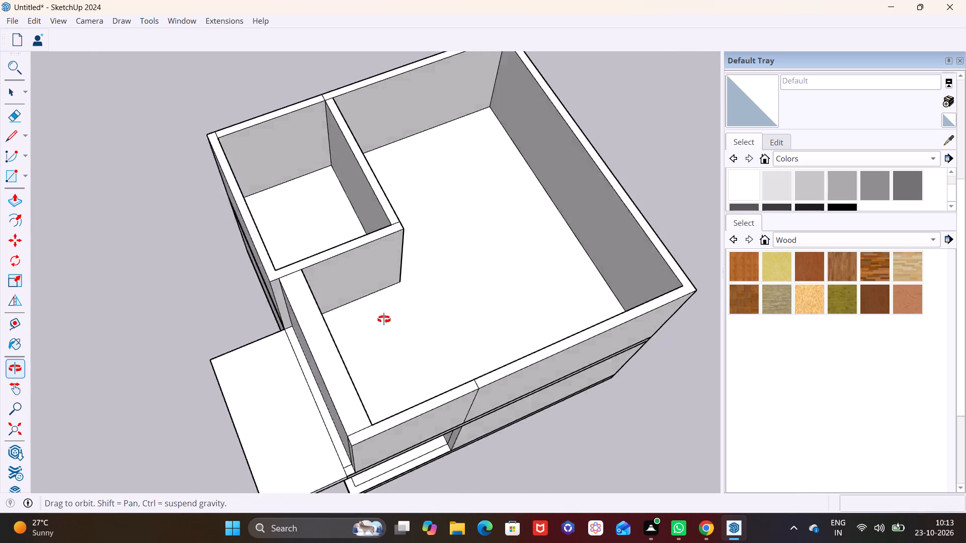
middle_drag(384, 319, 538, 200)
middle_drag(430, 339, 557, 251)
scroll(423, 287, up, 3)
middle_drag(414, 286, 448, 226)
shift+middle_drag(398, 283, 336, 253)
middle_drag(334, 287, 340, 431)
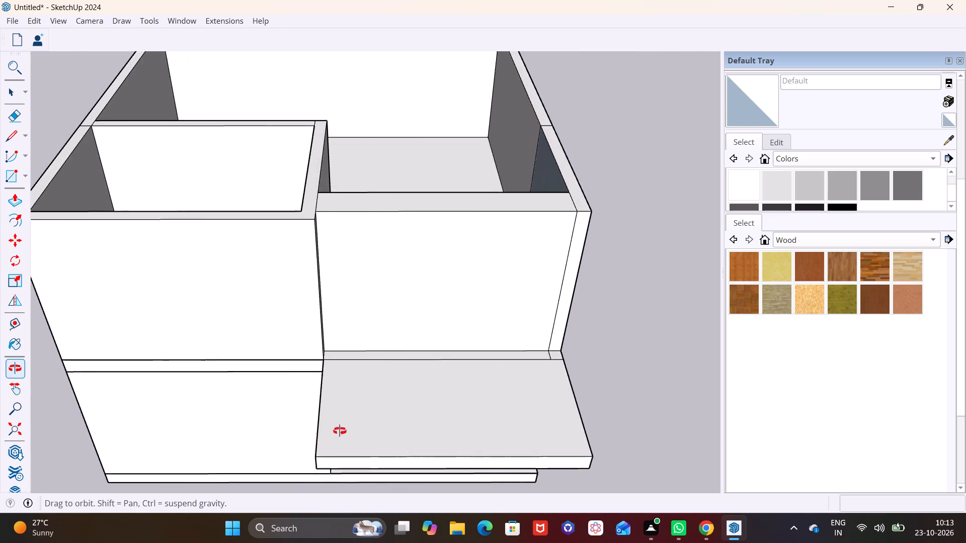
middle_drag(340, 431, 356, 427)
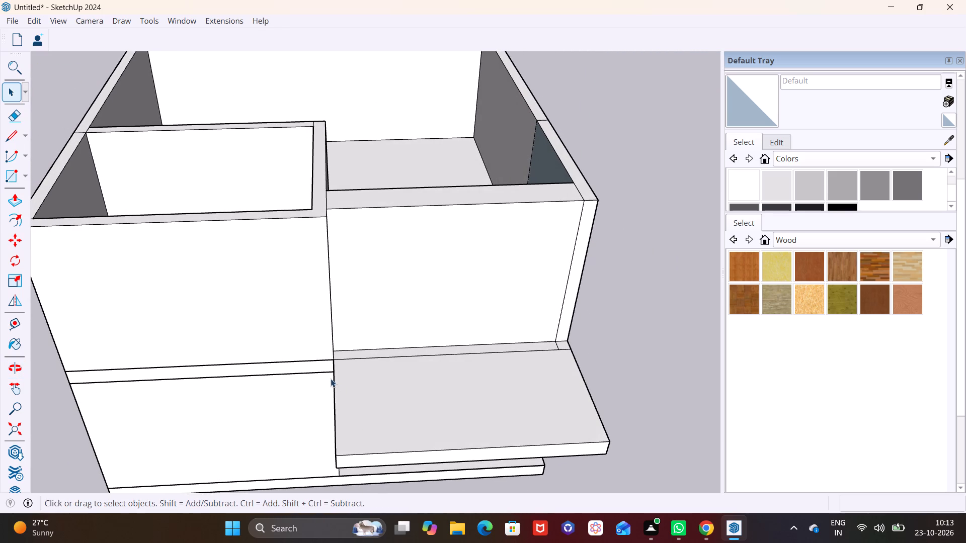
scroll(357, 313, up, 1)
shift+middle_drag(358, 312, 298, 313)
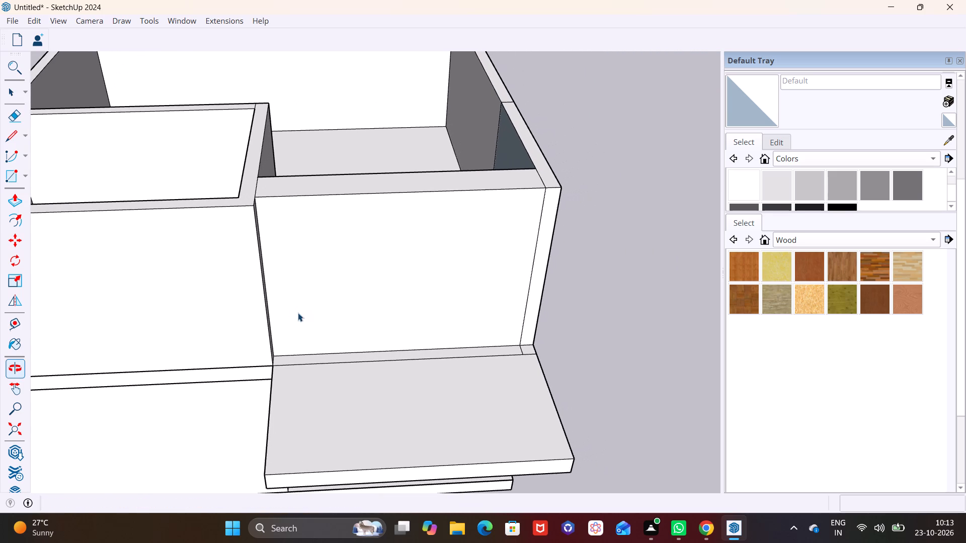
shift+middle_drag(302, 365, 306, 289)
middle_drag(369, 332, 415, 199)
scroll(390, 226, down, 5)
middle_drag(382, 305, 418, 253)
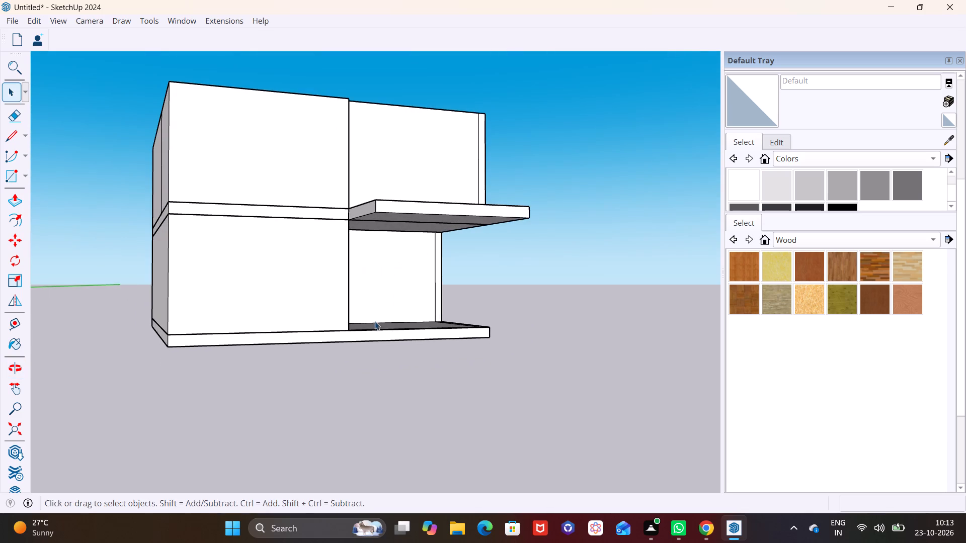
Draw a vertical line down the front edge of the base slab, below the ground-floor corner where the porch recess begins.
shift+middle_drag(355, 328, 293, 318)
scroll(286, 313, up, 7)
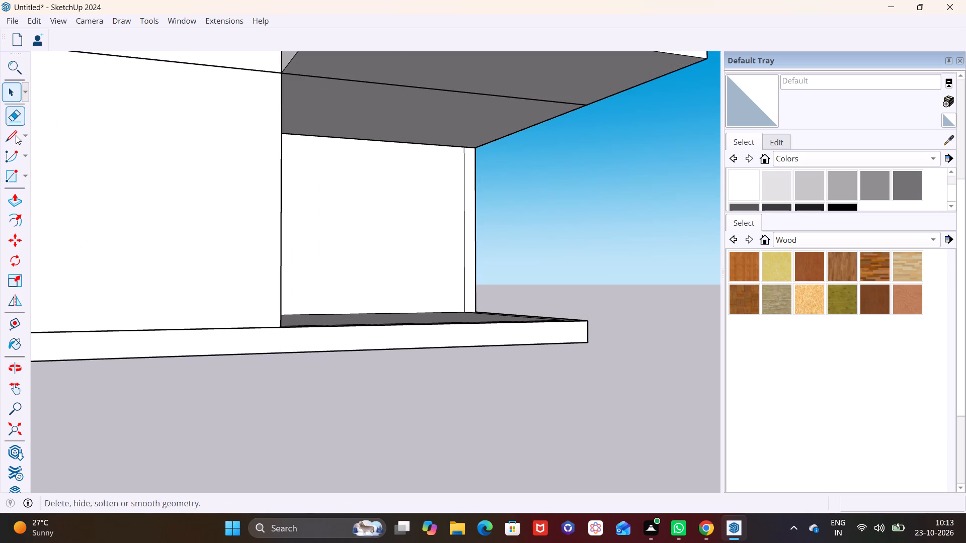
click(16, 135)
click(283, 328)
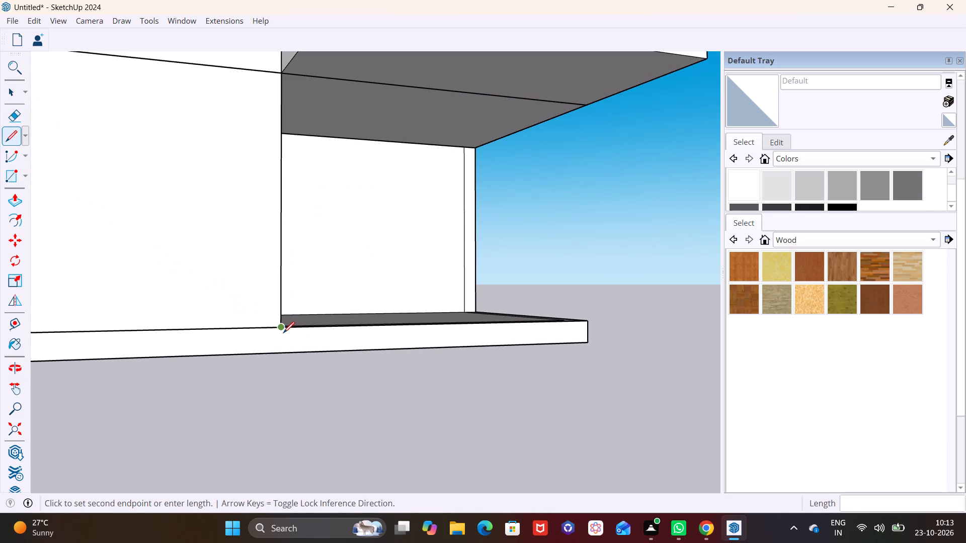
click(278, 349)
Draw a rectangle of about 14' 4 1/4" by 1' over the base slab's front edge along the porch recess.
click(23, 174)
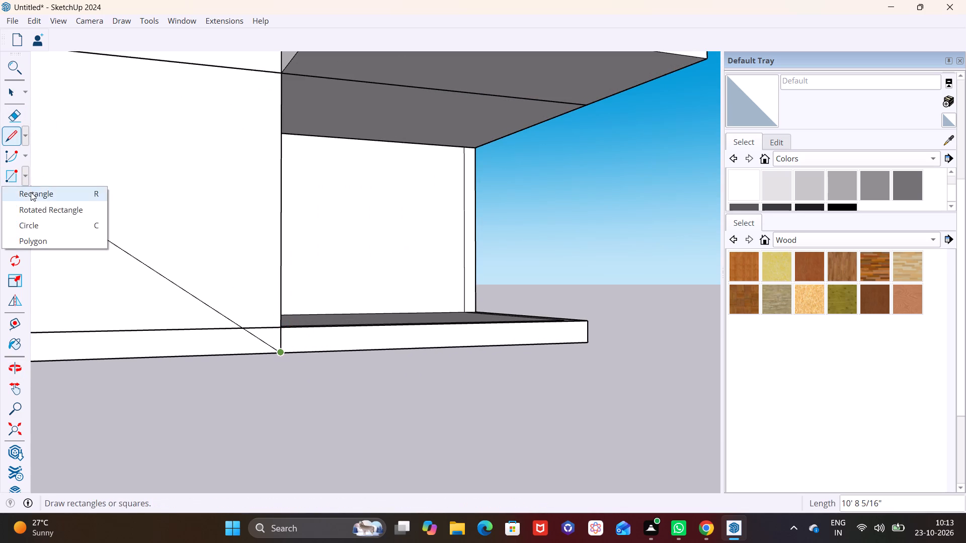
click(31, 192)
middle_drag(313, 318, 218, 300)
scroll(181, 306, up, 3)
click(152, 306)
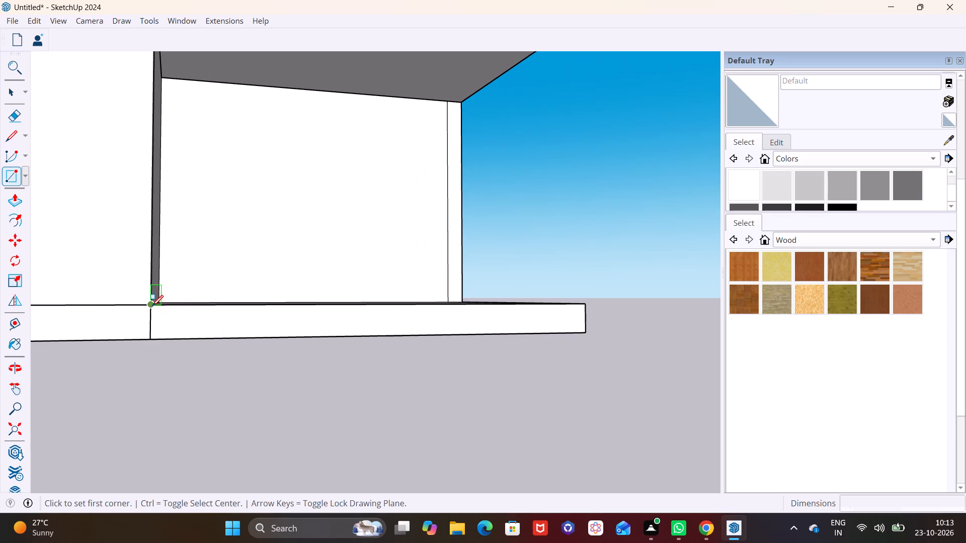
click(586, 328)
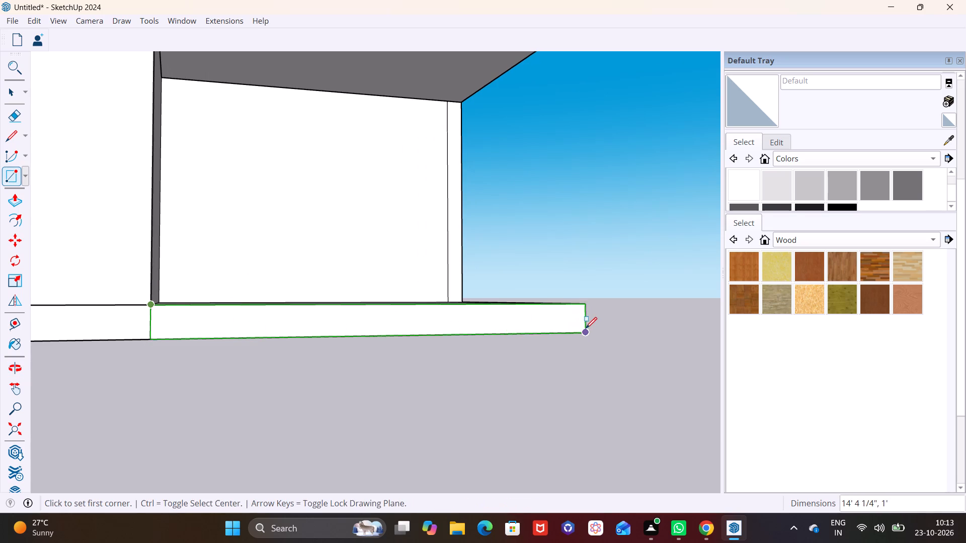
Push/Pull the new front-edge rectangle outward about 7' 1 5/16", so the base slab extends as far as the balcony above.
key(space)
click(450, 319)
click(16, 198)
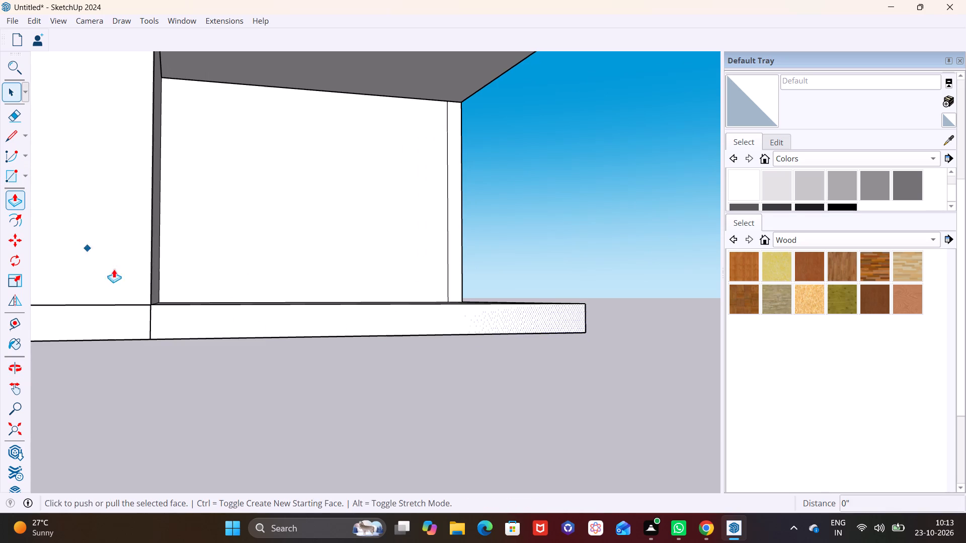
click(173, 316)
scroll(240, 287, down, 7)
middle_drag(242, 286, 248, 315)
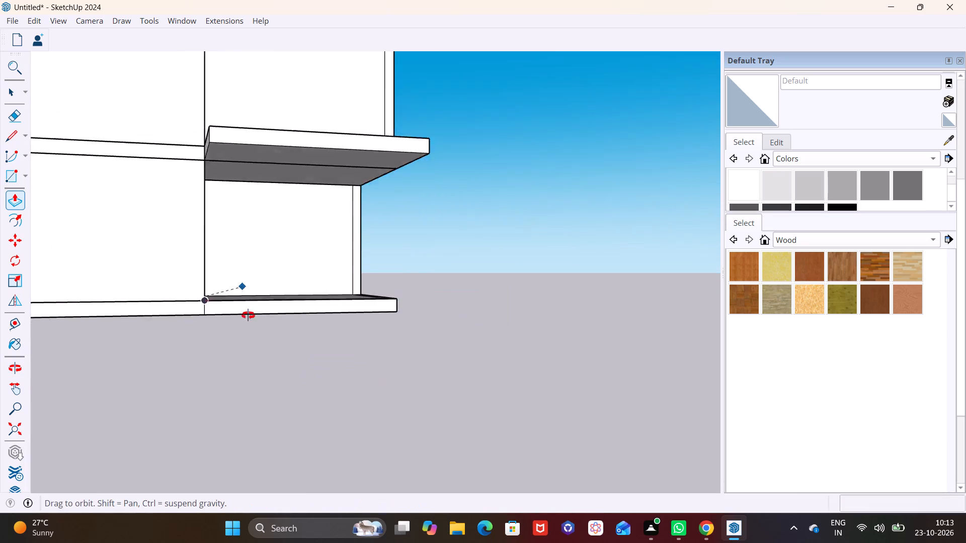
middle_drag(248, 315, 287, 367)
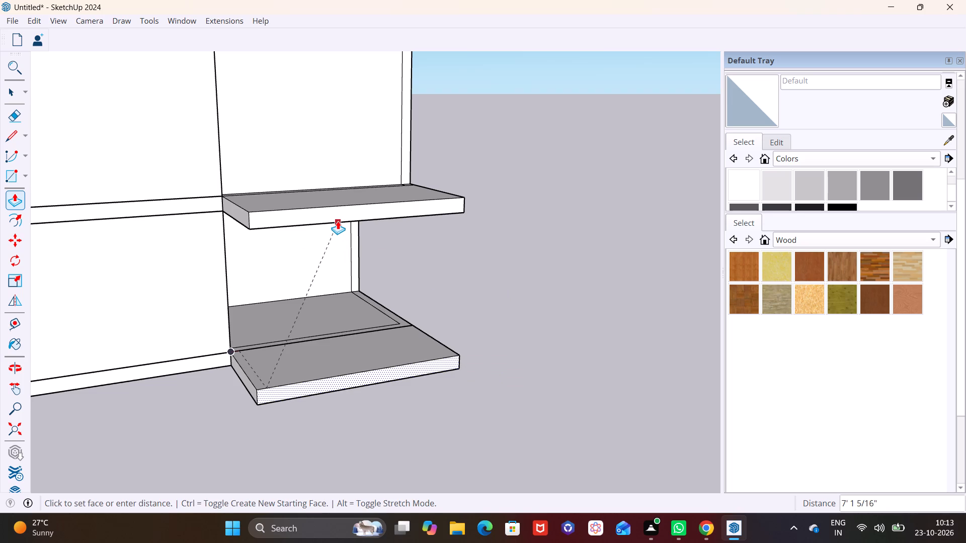
click(338, 221)
Delete the seam edge on top between the original base slab and its new extension.
key(space)
click(441, 308)
middle_drag(445, 307, 249, 312)
scroll(250, 315, up, 2)
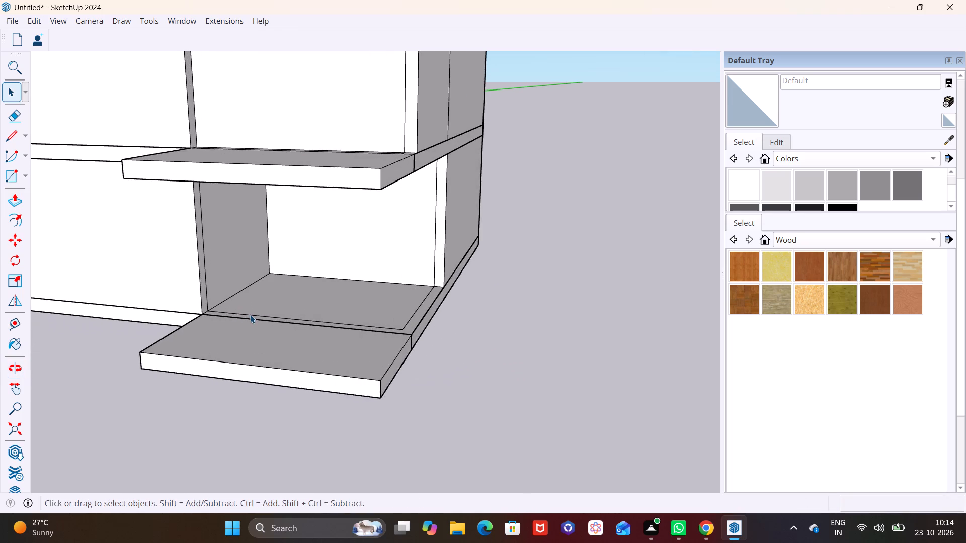
middle_drag(268, 333, 157, 293)
scroll(371, 296, up, 10)
middle_drag(313, 324, 291, 396)
scroll(298, 384, up, 3)
click(318, 370)
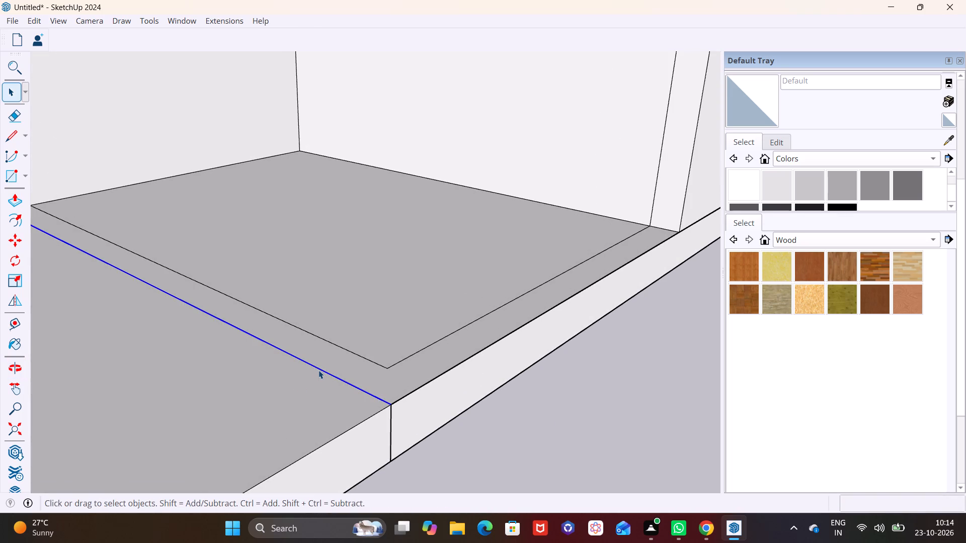
key(Delete)
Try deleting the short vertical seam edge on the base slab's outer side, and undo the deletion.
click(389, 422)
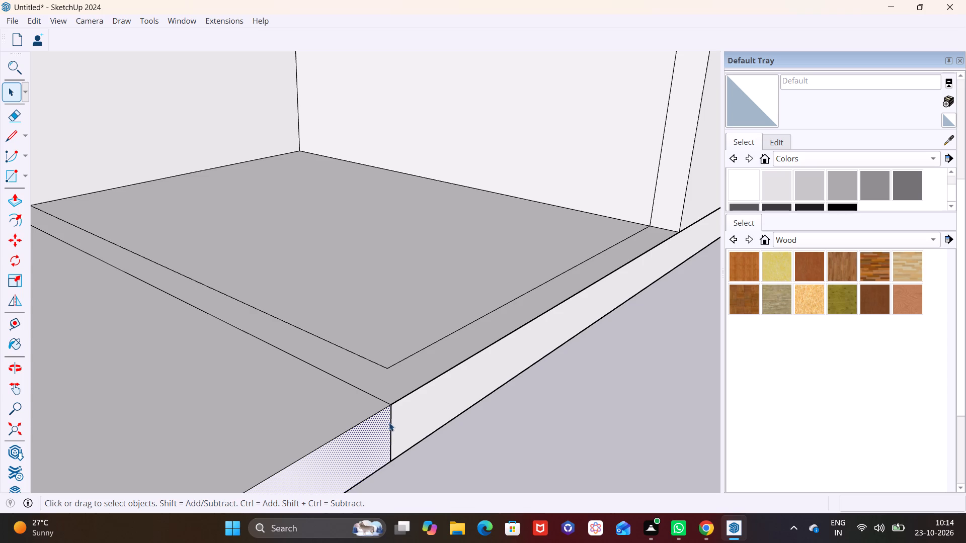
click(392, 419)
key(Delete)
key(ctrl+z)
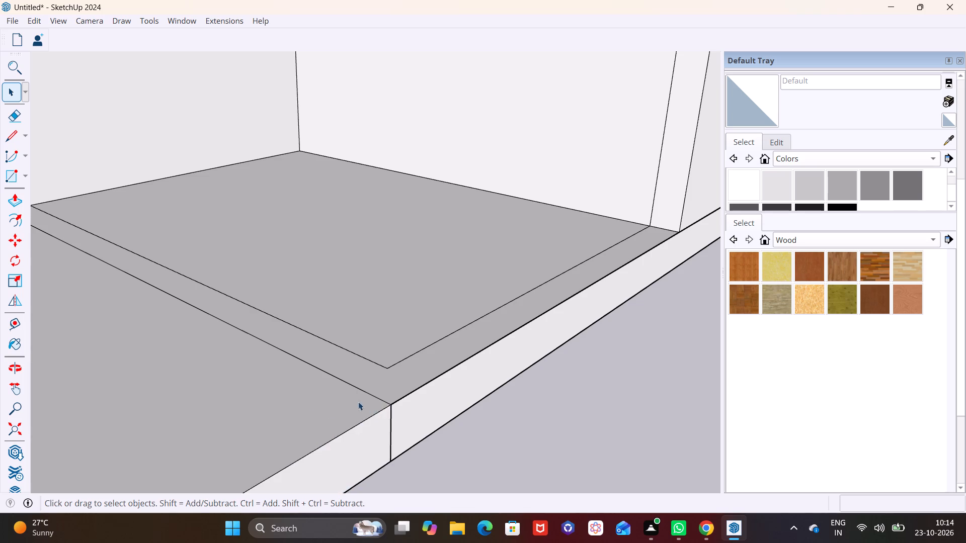
Push/Pull the front face of the base slab extension back inward by about 3' 1/16".
scroll(304, 406, down, 4)
middle_drag(283, 428, 591, 435)
scroll(450, 390, down, 8)
middle_drag(448, 395, 521, 323)
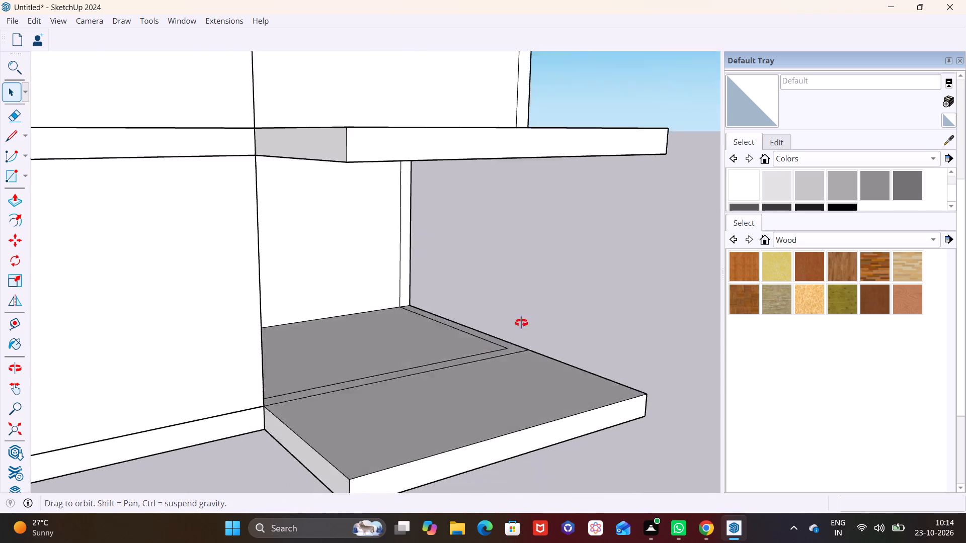
middle_drag(521, 323, 567, 262)
scroll(500, 261, down, 6)
shift+middle_drag(356, 270, 192, 326)
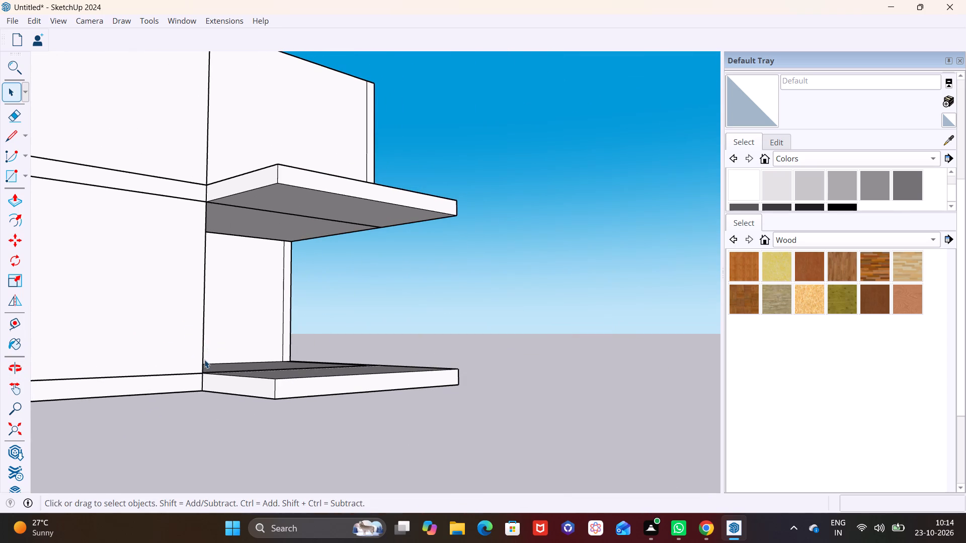
middle_drag(228, 375, 305, 393)
scroll(291, 379, down, 6)
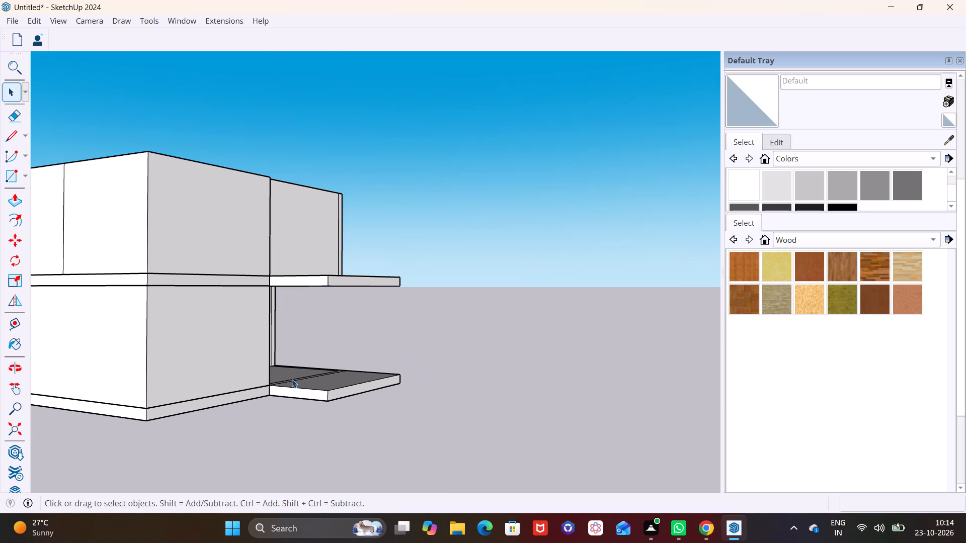
shift+middle_drag(289, 379, 287, 402)
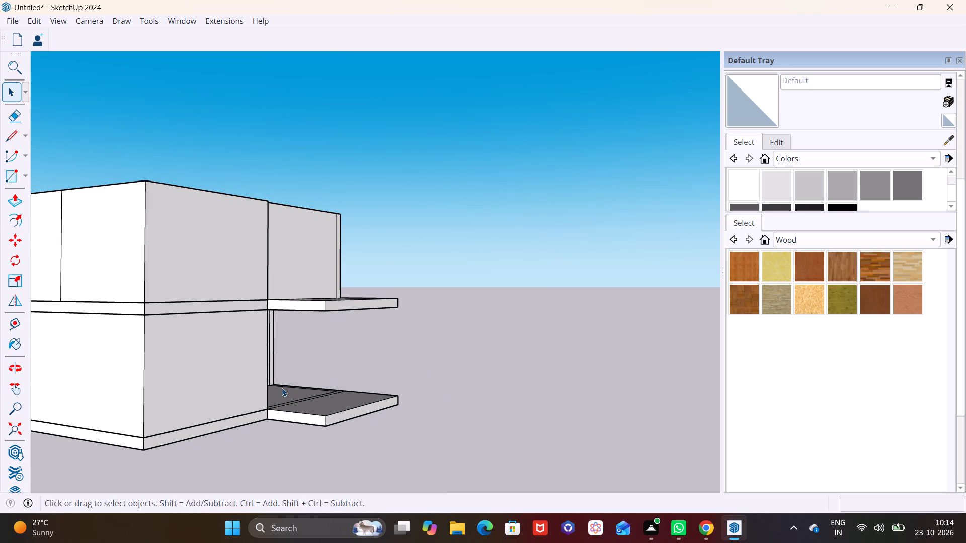
scroll(297, 393, up, 1)
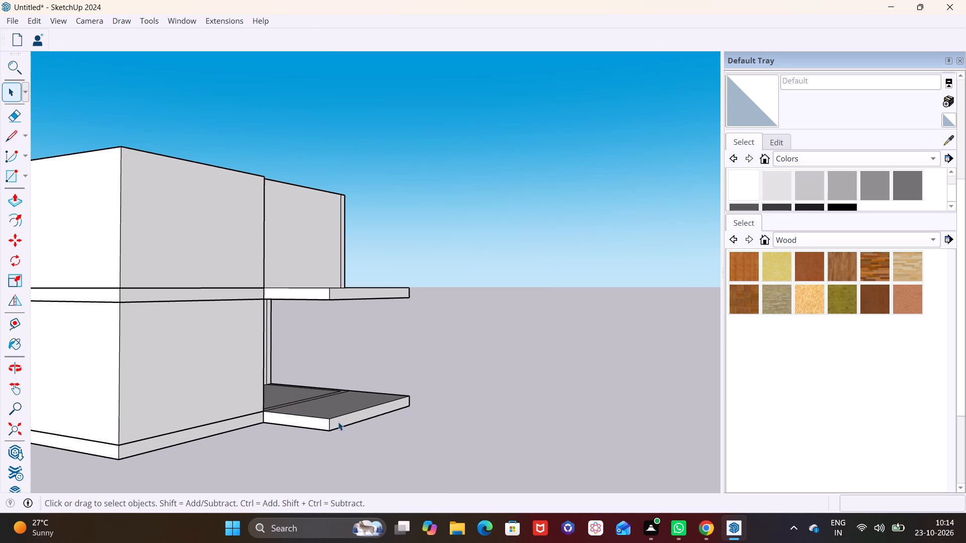
click(338, 422)
click(20, 201)
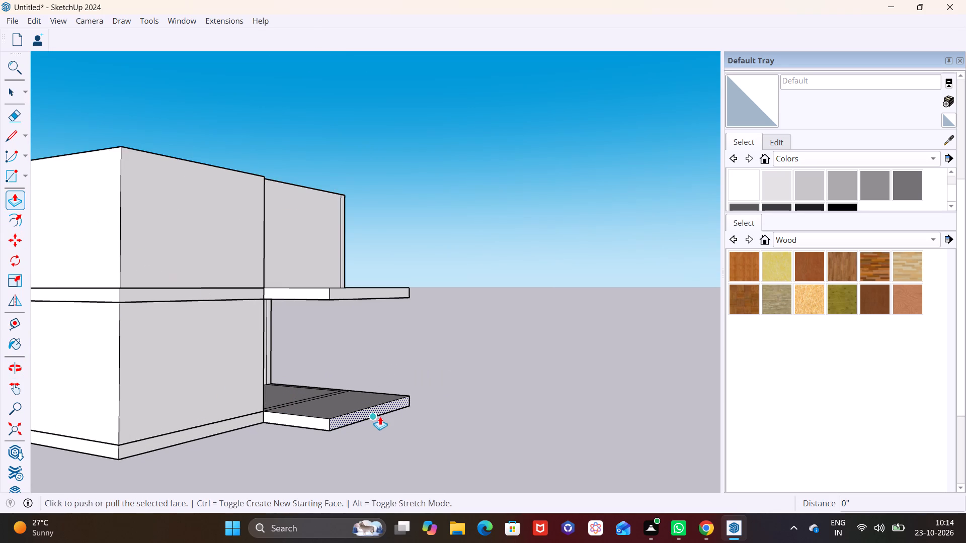
click(367, 412)
click(346, 407)
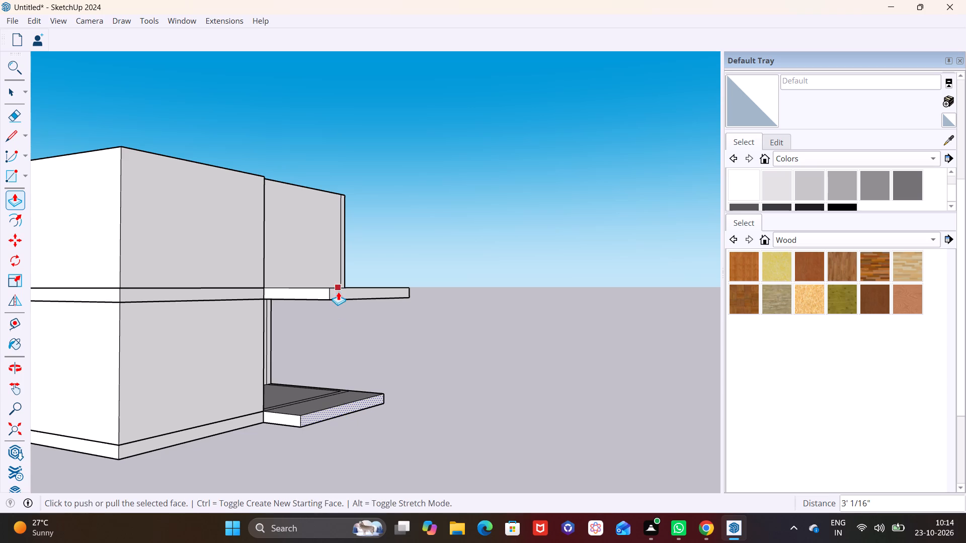
Push/Pull the balcony slab's front face back about 2' 3 3/8", aligning it with the shortened base slab extension below.
key(space)
click(339, 292)
click(16, 199)
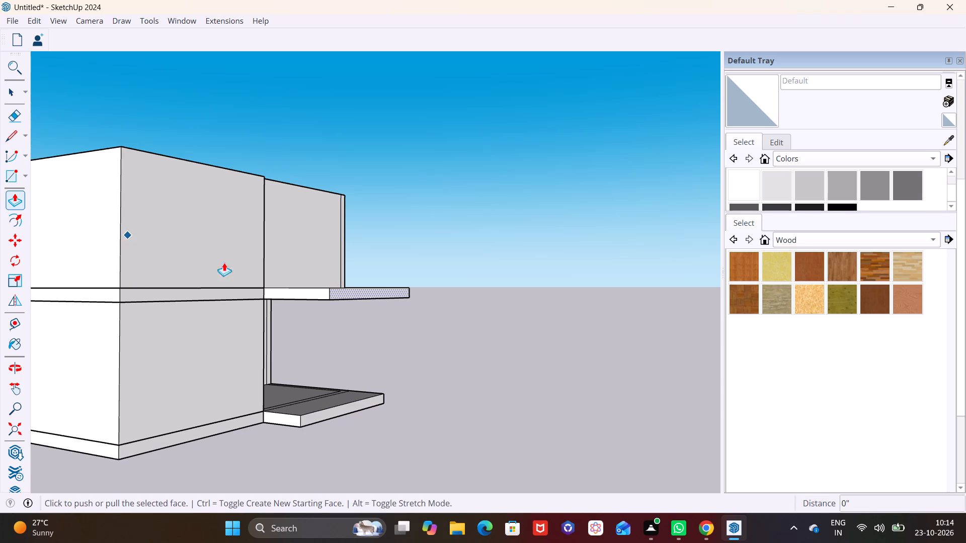
click(346, 293)
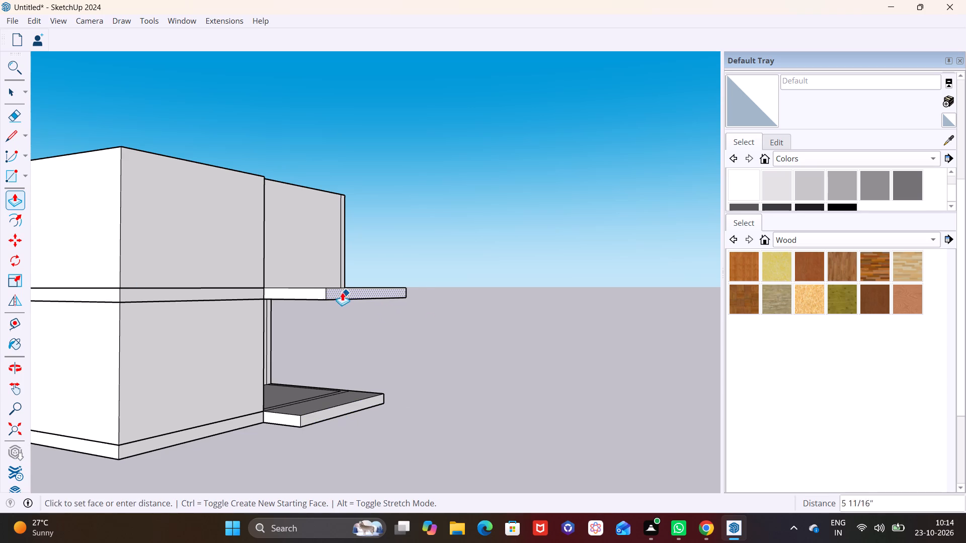
click(311, 407)
Push/Pull the top of the base slab extension and its adjoining border strip upward about 1' 2 5/16".
middle_drag(307, 339, 274, 377)
scroll(278, 299, up, 3)
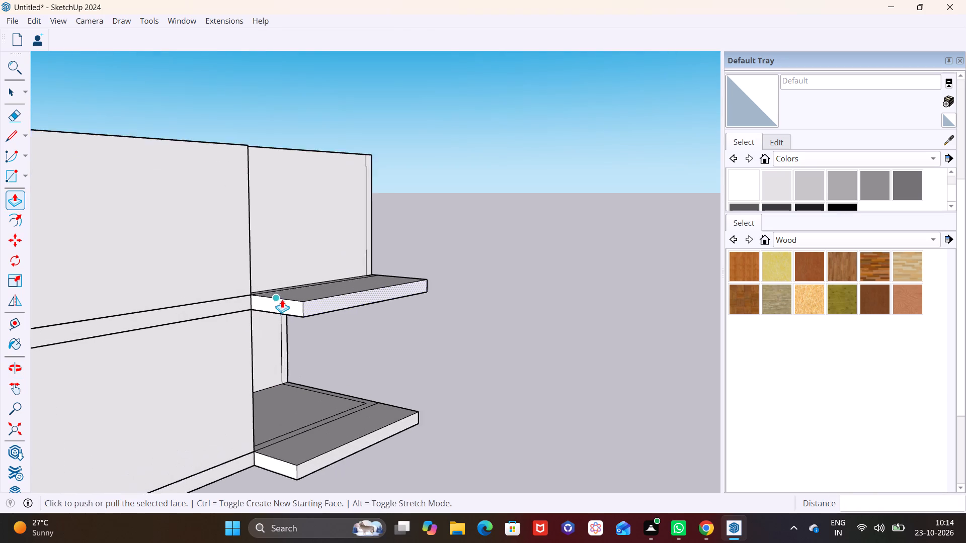
scroll(282, 299, up, 1)
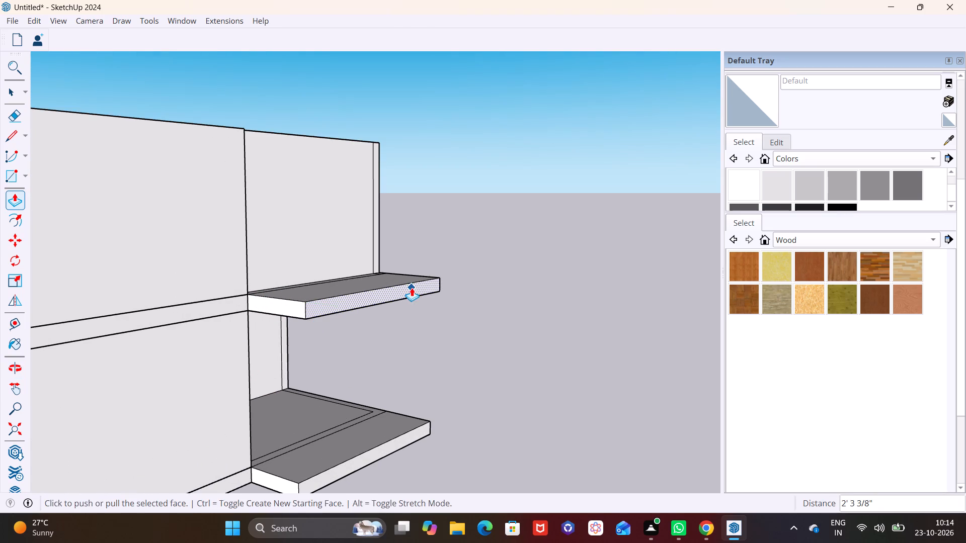
middle_drag(342, 410, 334, 365)
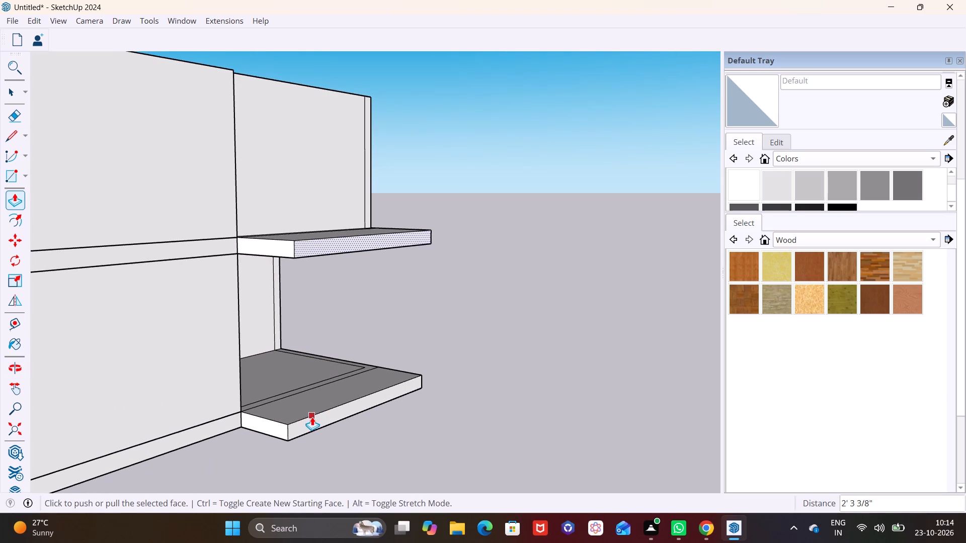
scroll(347, 424, up, 2)
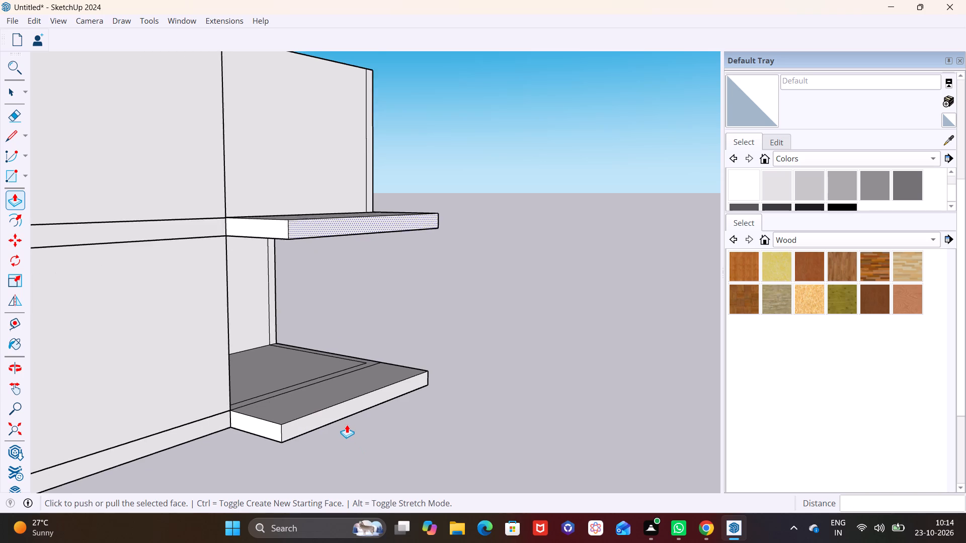
scroll(347, 424, up, 2)
shift+middle_drag(347, 424, 374, 387)
shift+scroll(329, 379, up, 1)
shift+middle_drag(329, 379, 292, 387)
shift+middle_drag(303, 377, 300, 403)
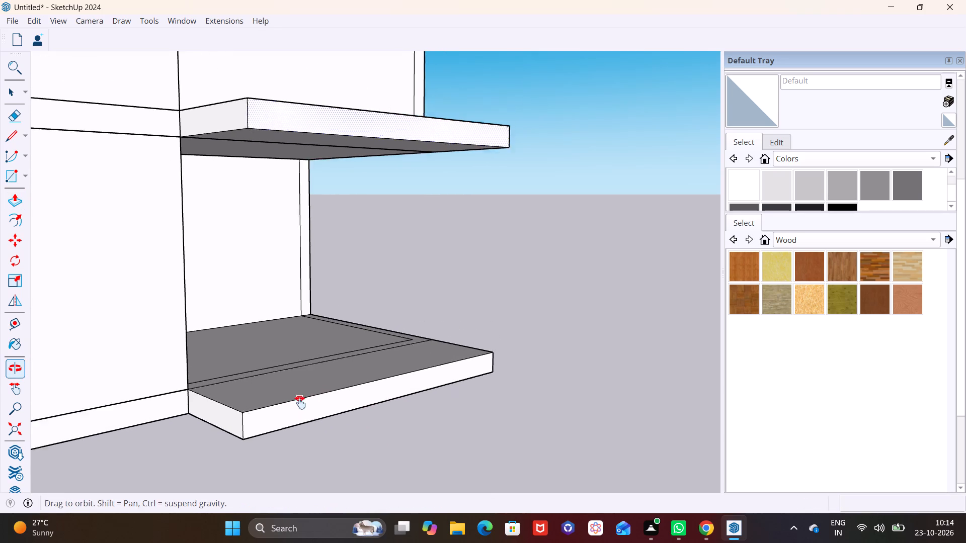
shift+middle_drag(300, 403, 298, 423)
key(space)
click(278, 408)
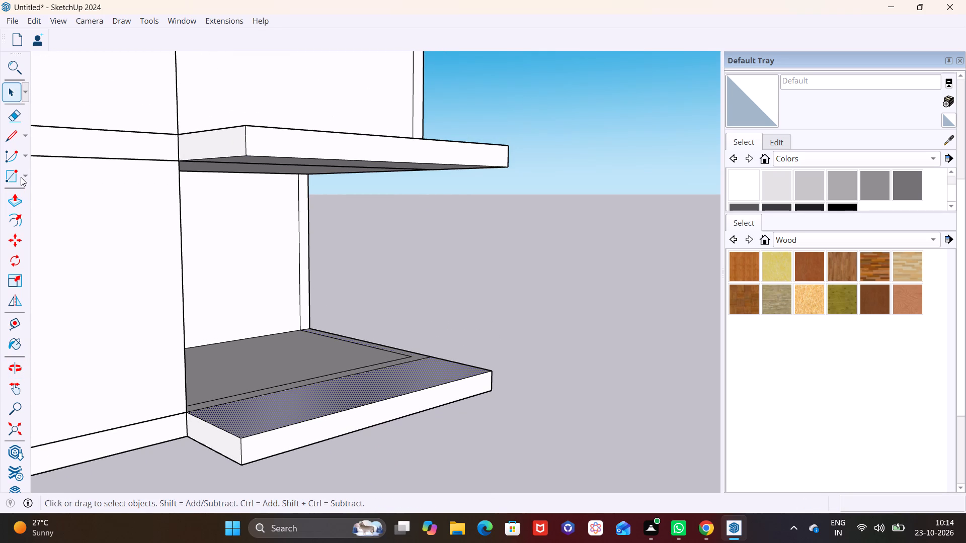
click(14, 202)
click(266, 407)
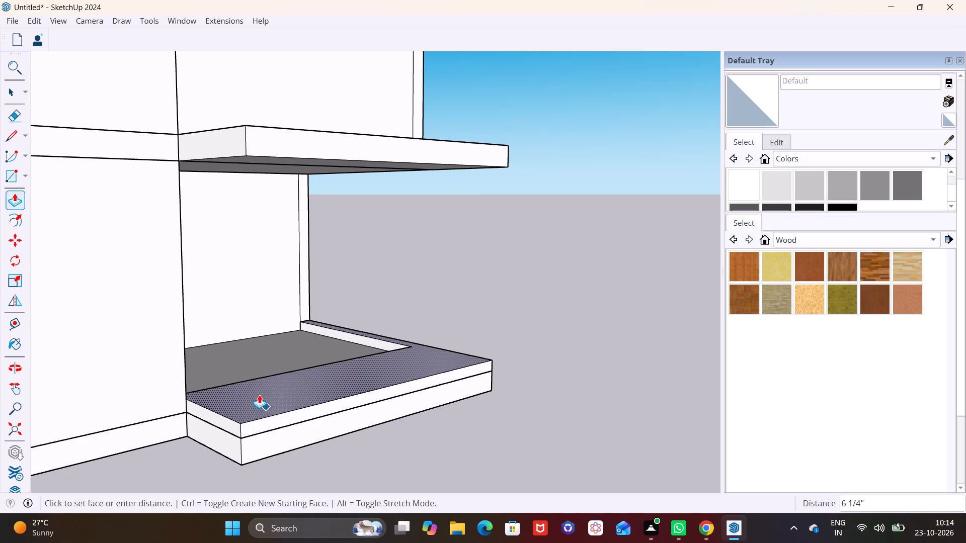
click(252, 380)
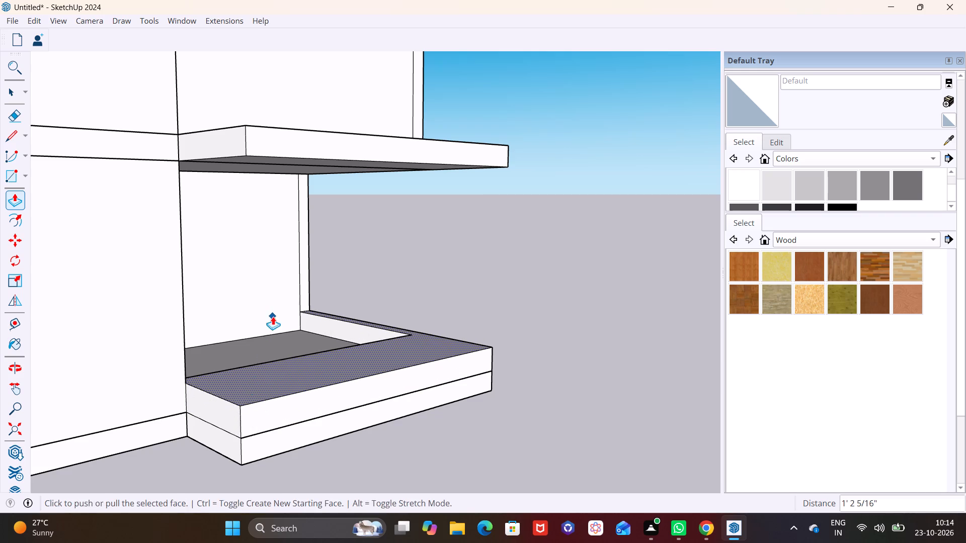
Push/Pull the sunken inner floor of the porch recess up level with the raised slab around it.
middle_drag(273, 316, 219, 398)
key(space)
click(233, 365)
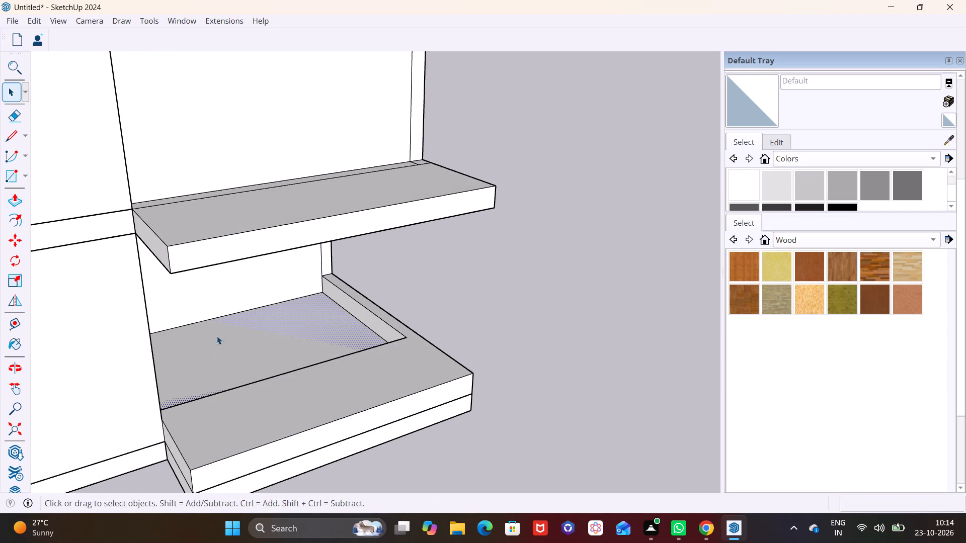
click(15, 200)
click(278, 340)
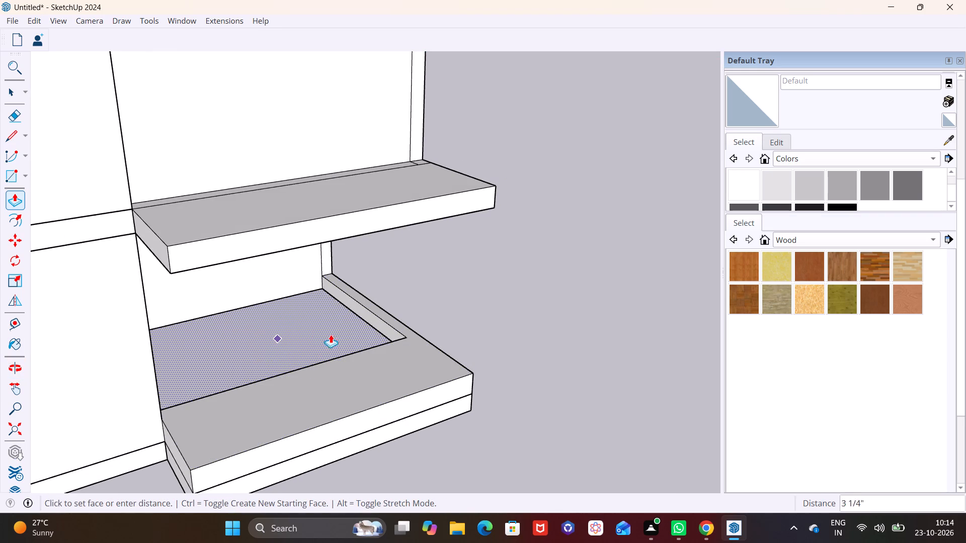
click(400, 328)
key(space)
click(530, 424)
Place a guide line 9" in from the raised porch floor's side edge next to the large ground-floor room.
middle_drag(411, 433, 487, 337)
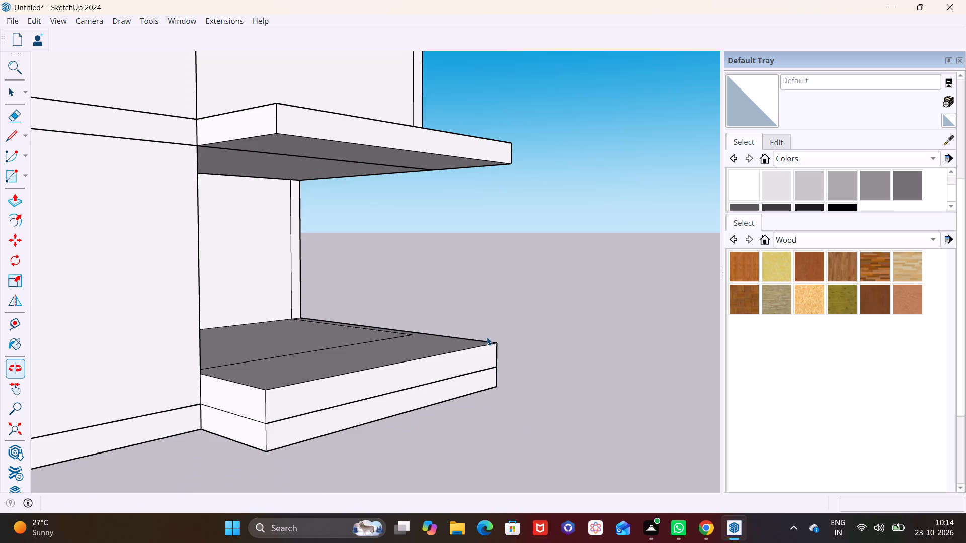
scroll(351, 390, down, 5)
shift+middle_drag(347, 392, 351, 329)
middle_drag(355, 333, 423, 337)
shift+middle_drag(345, 321, 320, 359)
middle_drag(343, 361, 230, 423)
scroll(266, 358, up, 5)
middle_drag(323, 352, 198, 415)
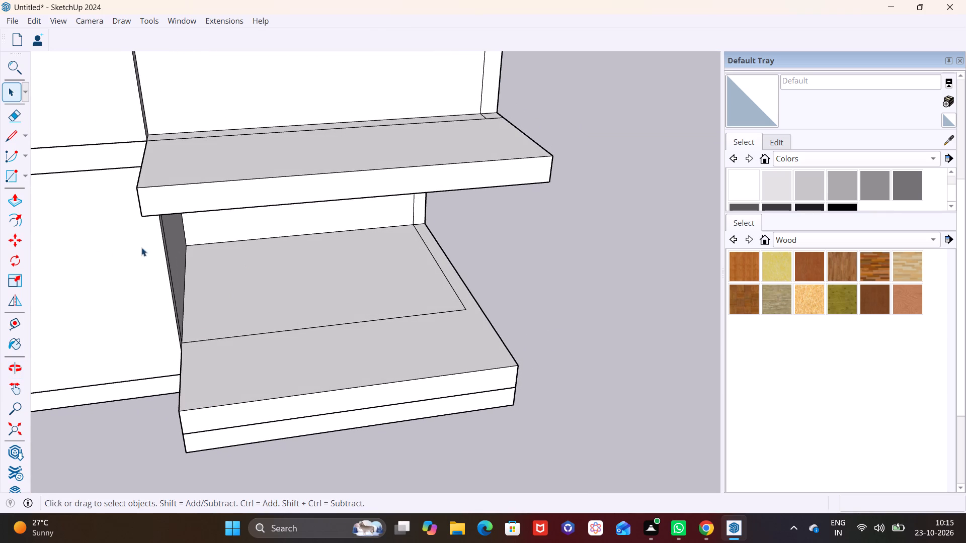
click(14, 324)
click(179, 377)
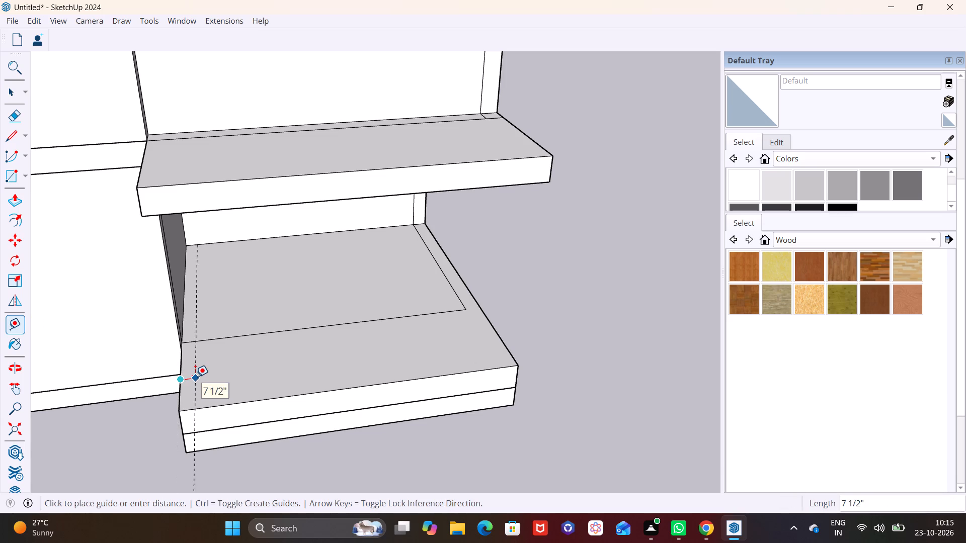
text(9")
key(Return)
key(space)
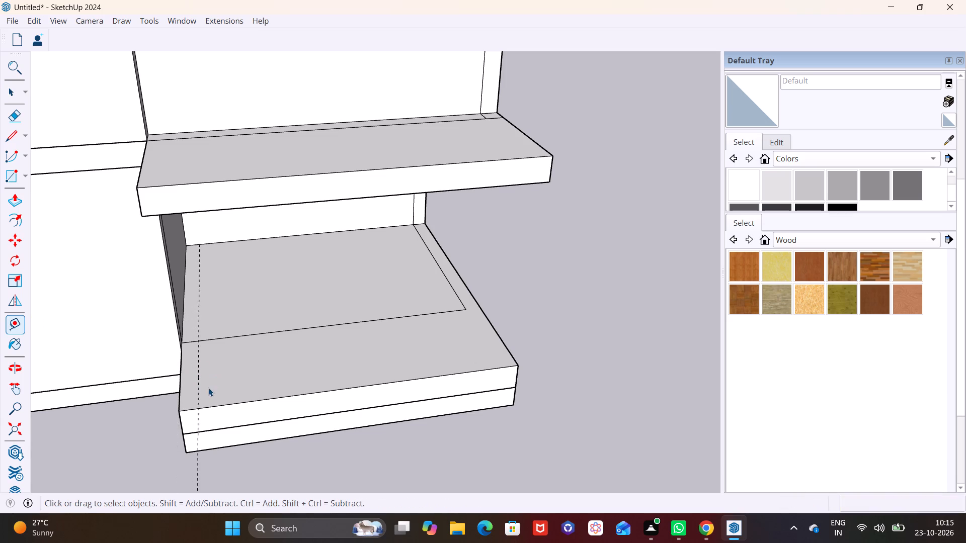
Draw a rectangle about 9" by 14' 11 3/8" on the porch floor, between its inner side edge and the guide line.
click(192, 309)
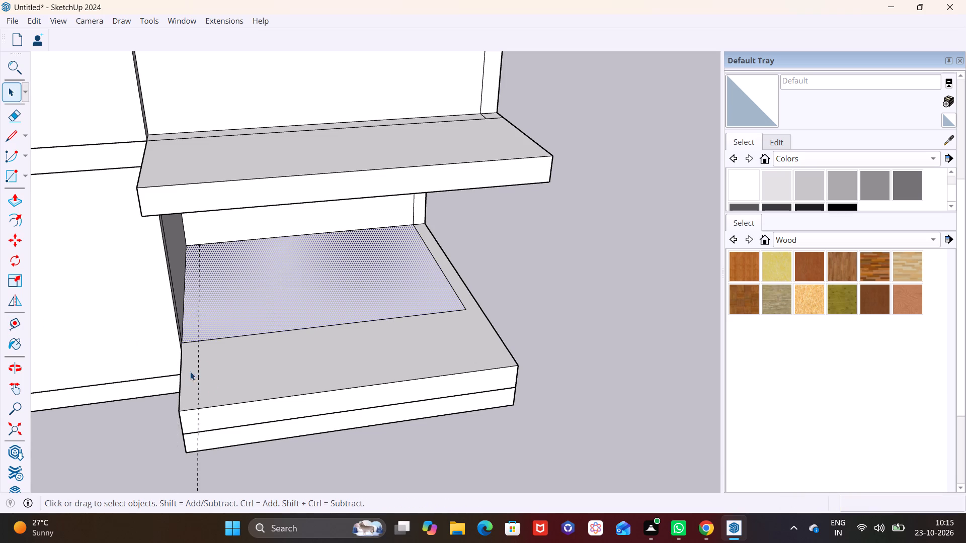
click(22, 177)
click(23, 193)
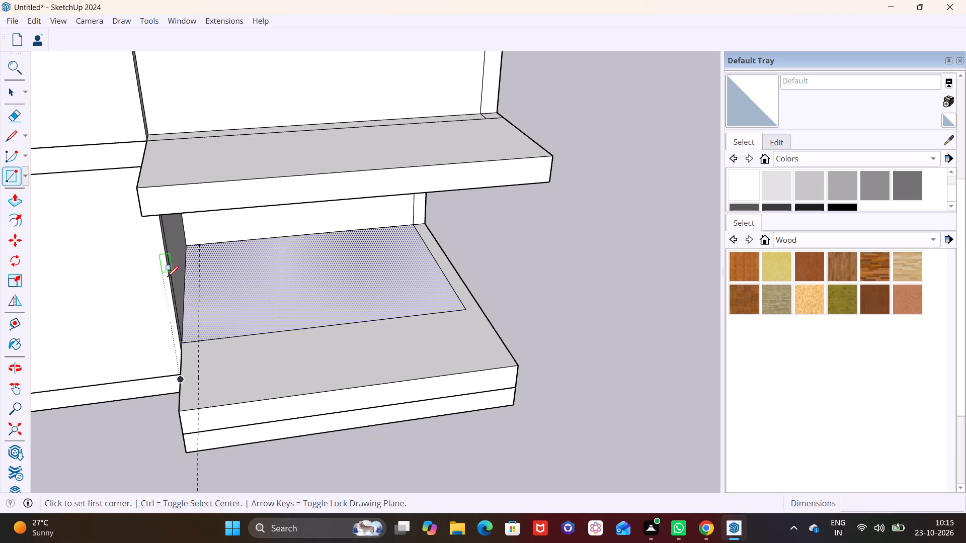
key(space)
click(145, 430)
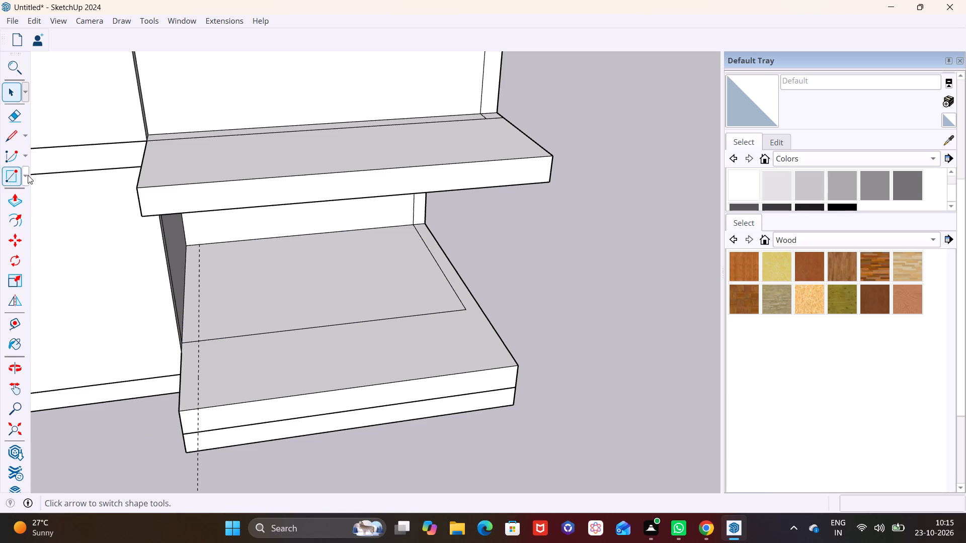
click(29, 175)
click(25, 175)
click(30, 195)
click(186, 245)
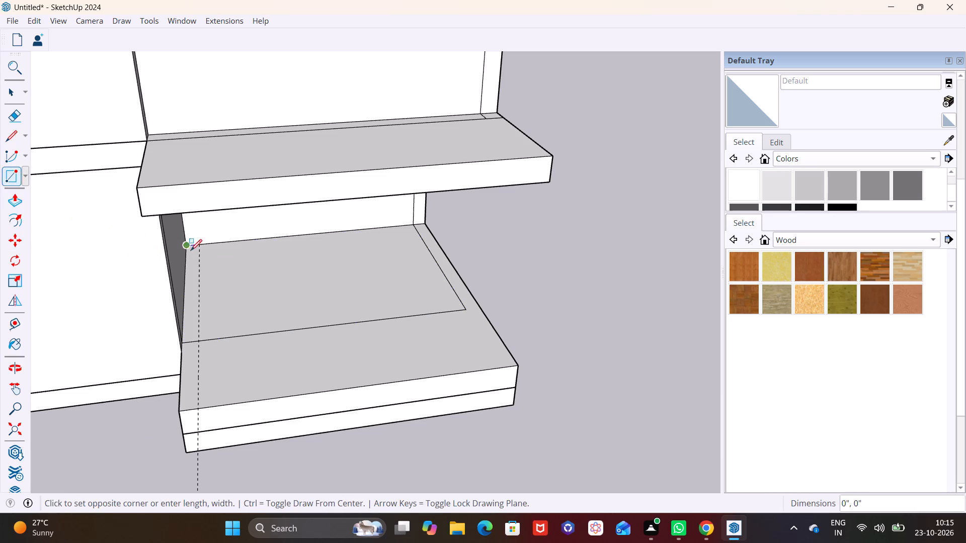
click(199, 408)
key(space)
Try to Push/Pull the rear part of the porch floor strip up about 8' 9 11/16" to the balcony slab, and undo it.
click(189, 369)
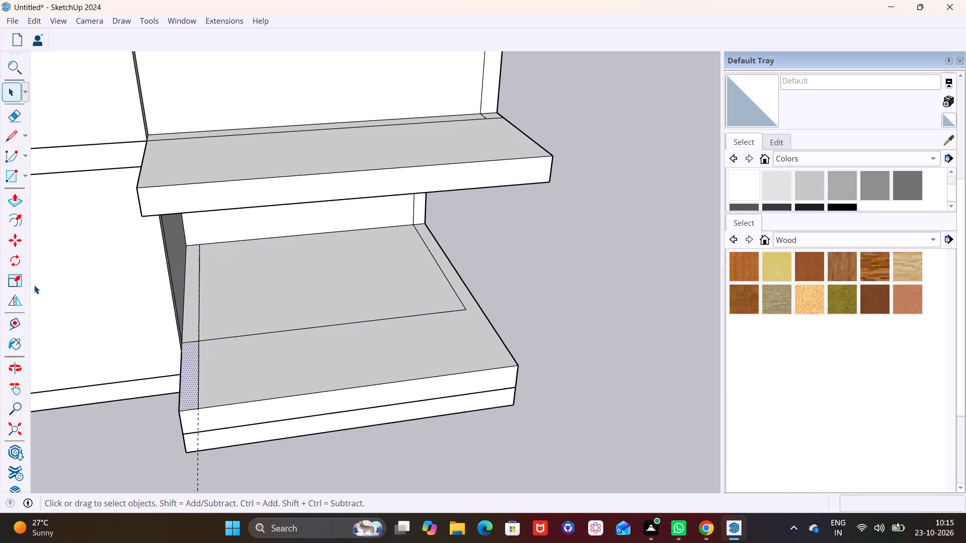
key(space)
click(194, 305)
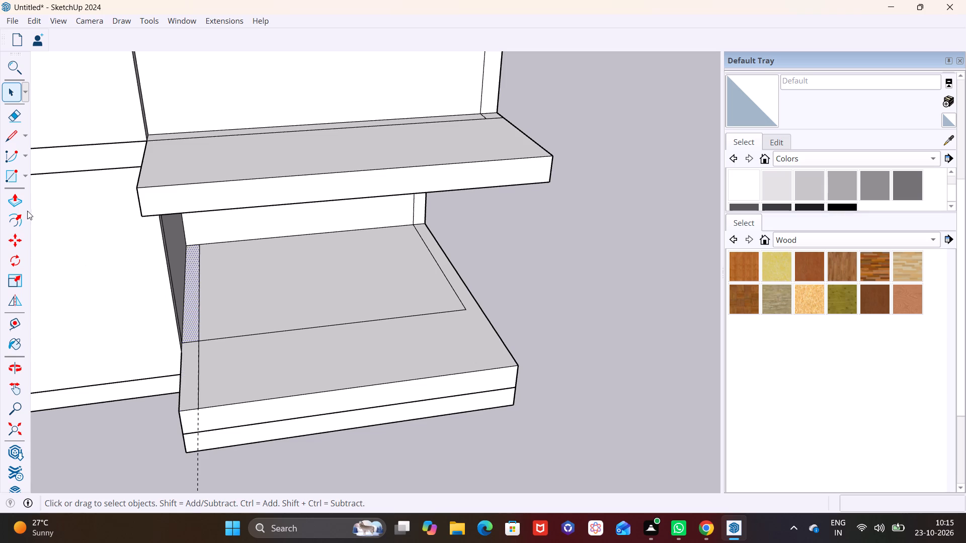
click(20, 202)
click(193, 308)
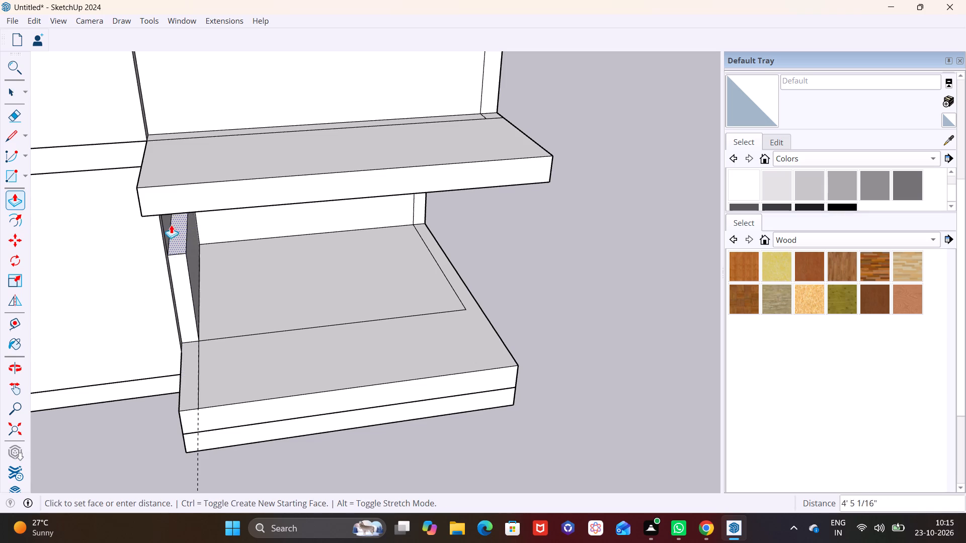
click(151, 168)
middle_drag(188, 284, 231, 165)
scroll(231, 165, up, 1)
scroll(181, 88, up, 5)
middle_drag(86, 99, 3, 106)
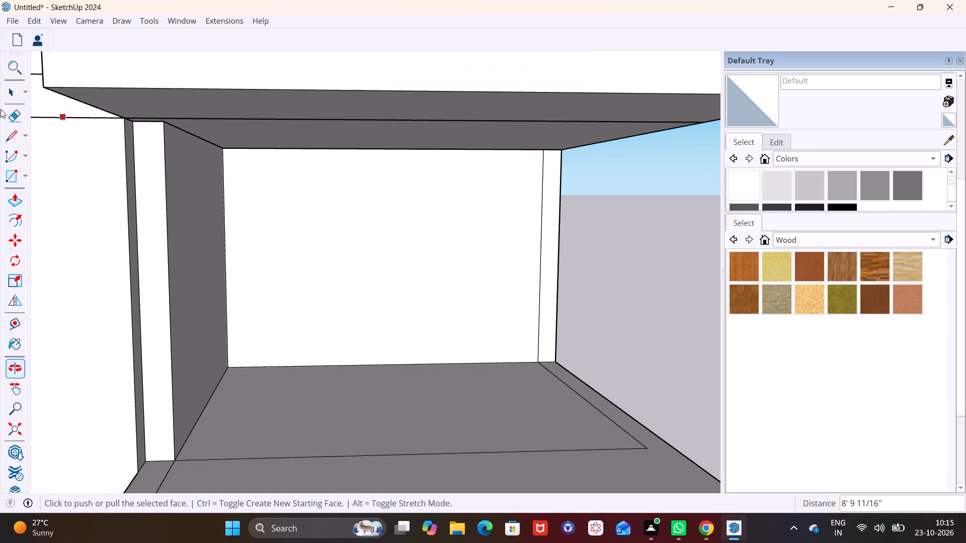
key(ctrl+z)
Push/Pull the rear and front parts of the 9" strip up 8' 9 11/16" to the balcony slab's underside as a porch side wall.
click(186, 407)
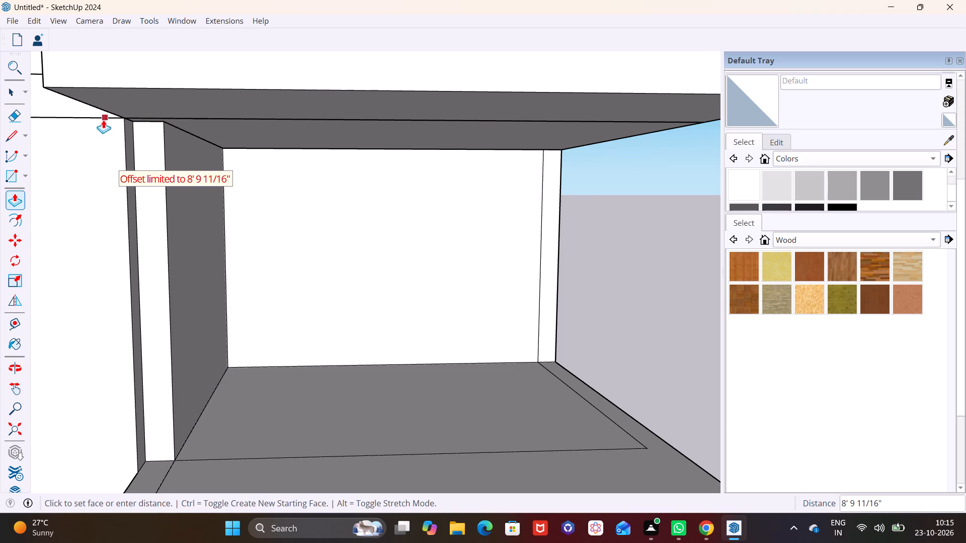
click(102, 121)
middle_drag(136, 137, 234, 157)
scroll(235, 178, down, 7)
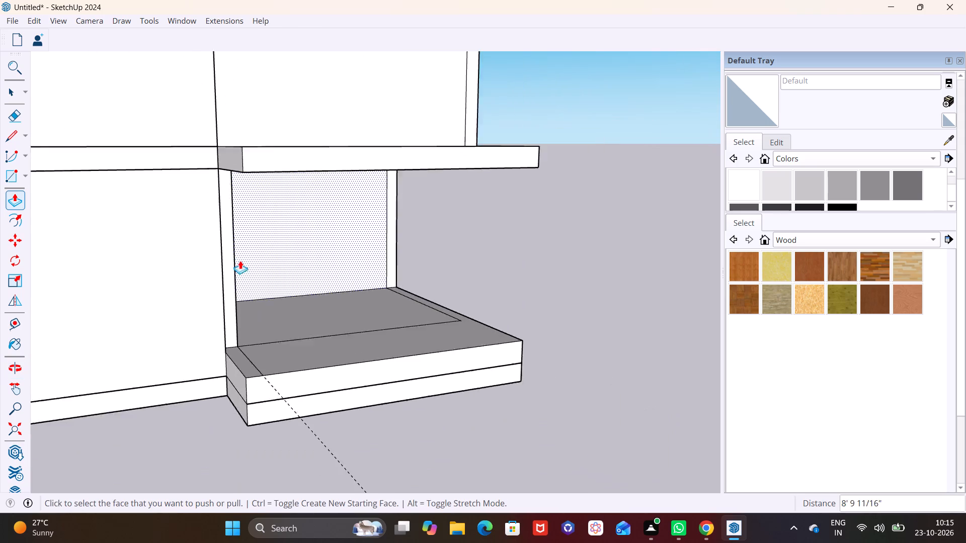
shift+middle_drag(239, 276, 112, 285)
scroll(147, 324, up, 2)
shift+middle_drag(71, 362, 197, 340)
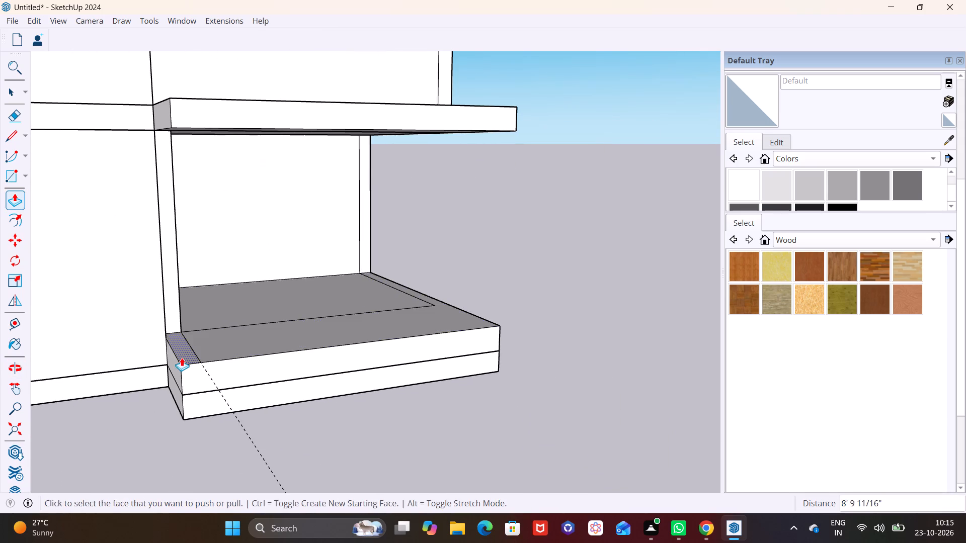
click(183, 356)
click(181, 126)
key(space)
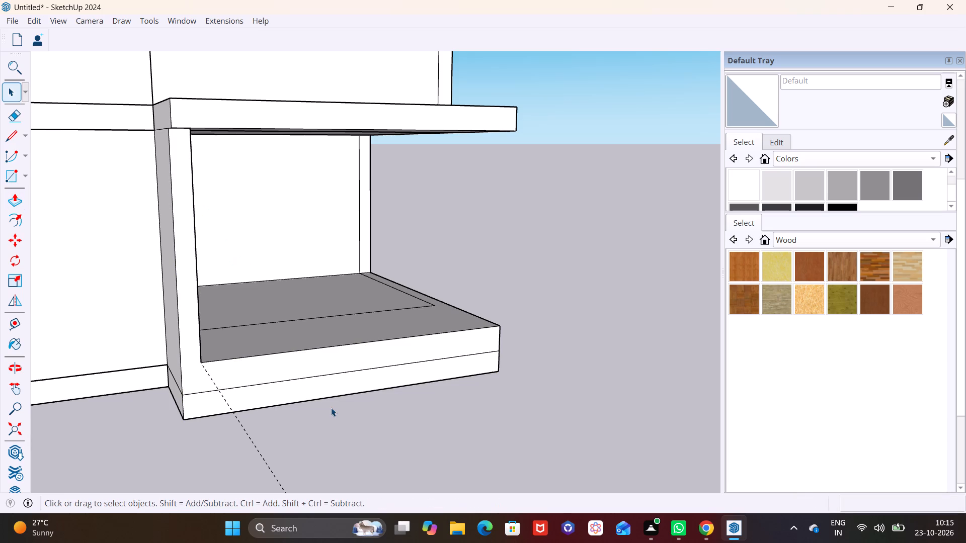
Delete the guide line running out from the porch side wall.
click(331, 408)
click(244, 428)
key(Delete)
Examine the porch side wall, balcony slab and adjoining house walls from several angles.
scroll(257, 426, down, 2)
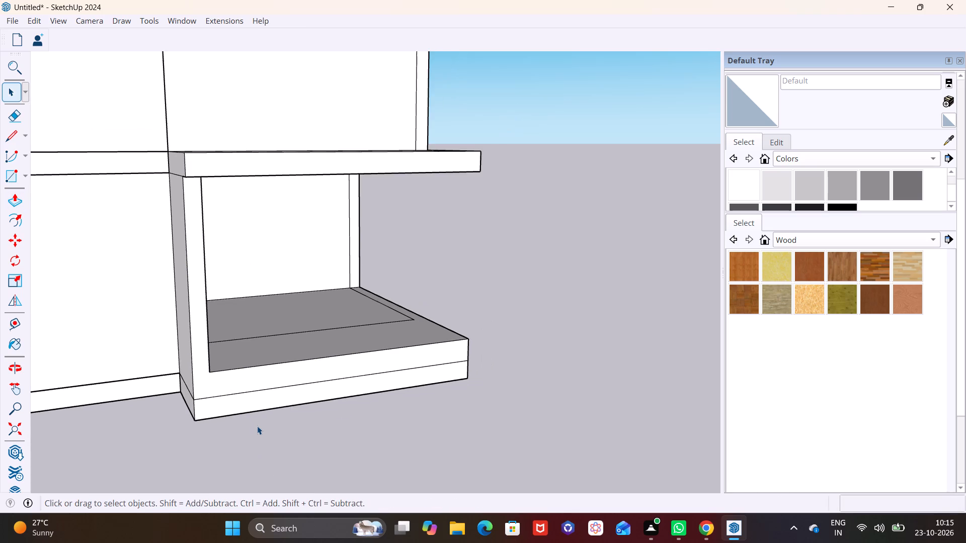
scroll(257, 426, down, 2)
middle_drag(232, 398, 397, 377)
shift+middle_drag(321, 393, 189, 393)
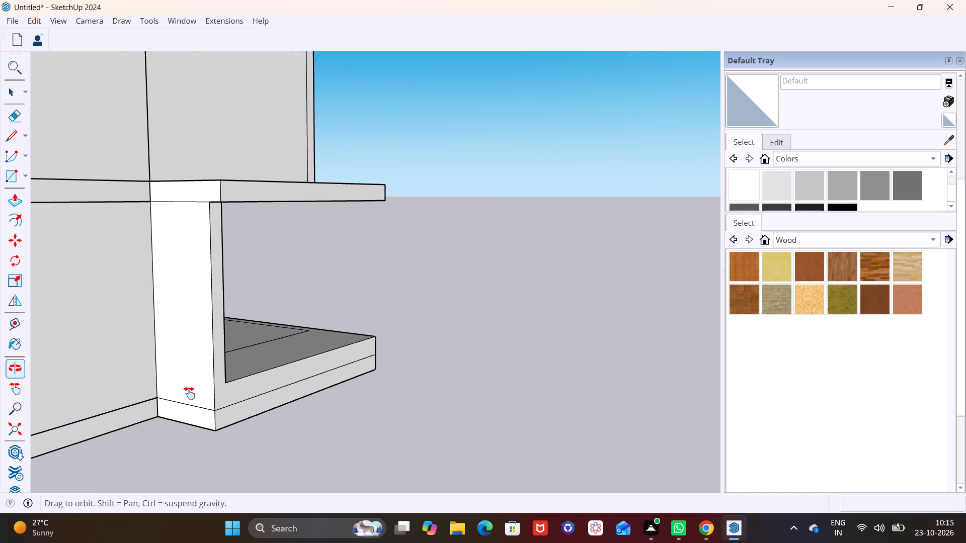
shift+middle_drag(189, 393, 163, 392)
middle_drag(228, 417, 296, 420)
scroll(273, 398, down, 3)
shift+middle_drag(247, 361, 237, 386)
shift+middle_drag(214, 384, 293, 372)
middle_drag(266, 364, 245, 372)
scroll(199, 360, down, 4)
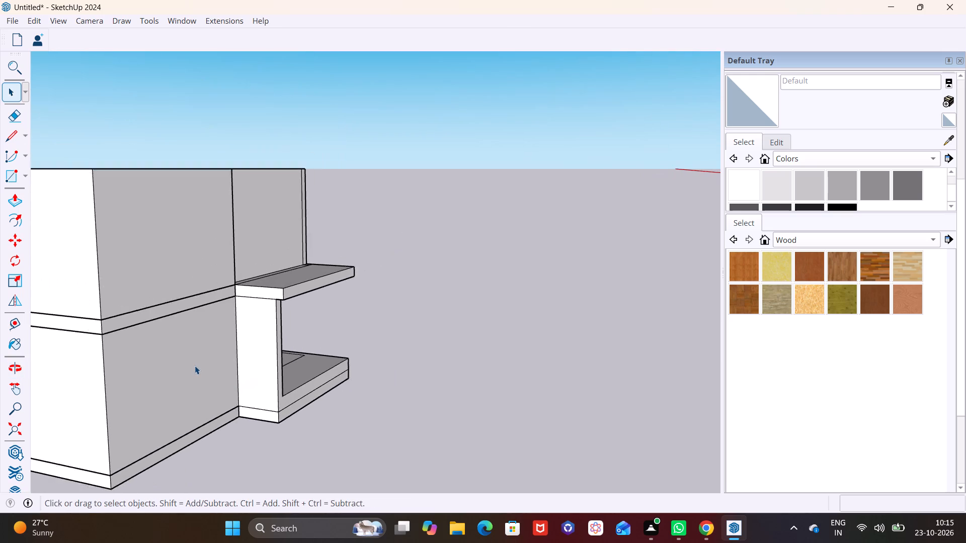
scroll(195, 366, down, 1)
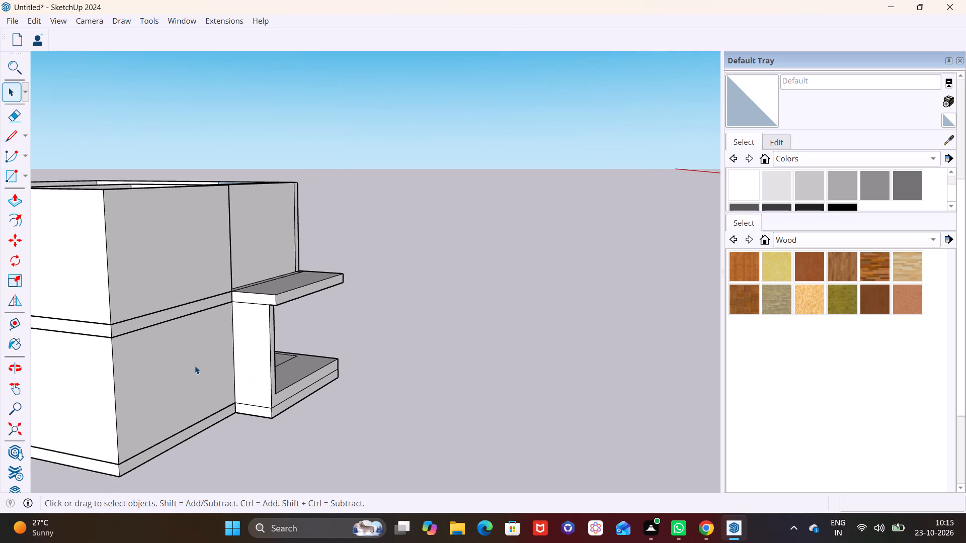
middle_drag(173, 374, 126, 371)
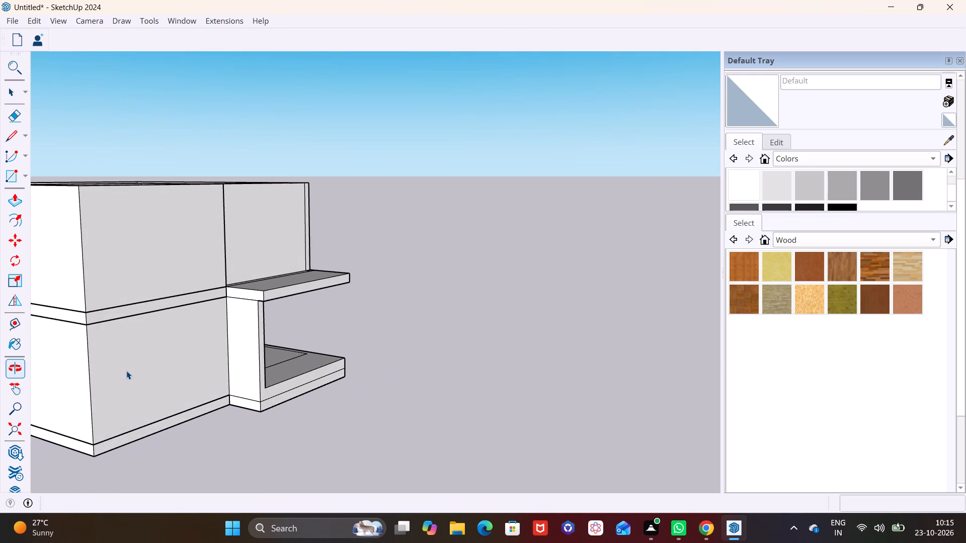
middle_drag(132, 376, 159, 394)
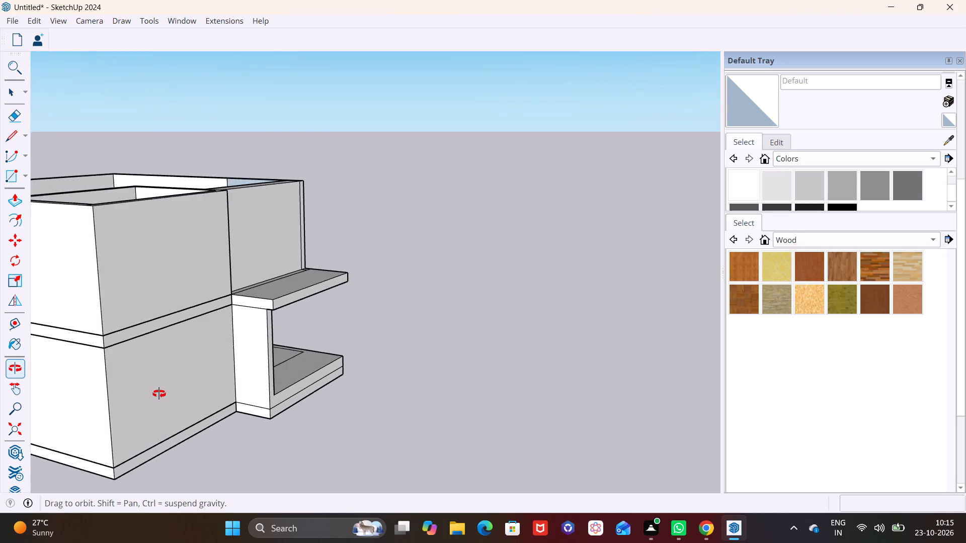
middle_drag(159, 394, 116, 389)
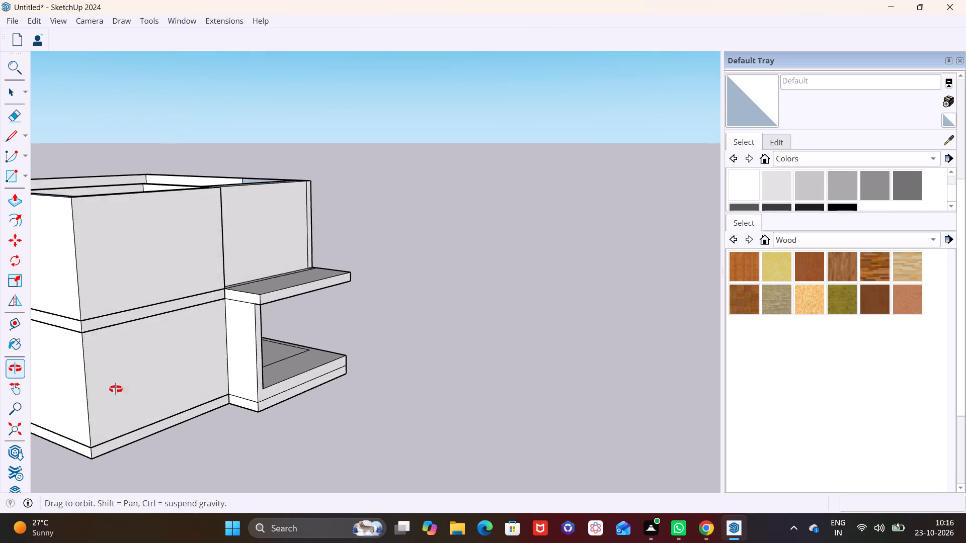
middle_drag(116, 389, 36, 389)
middle_drag(162, 391, 228, 382)
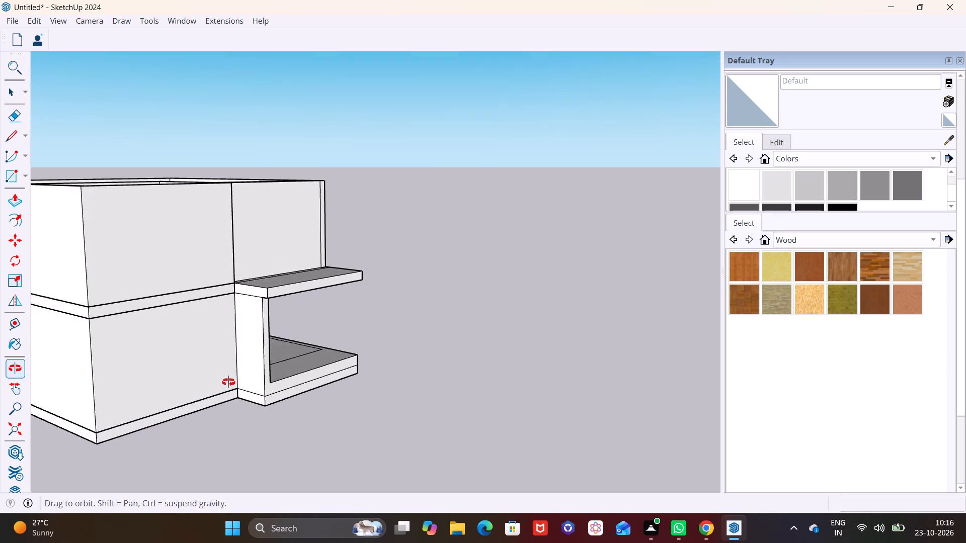
middle_drag(228, 382, 167, 378)
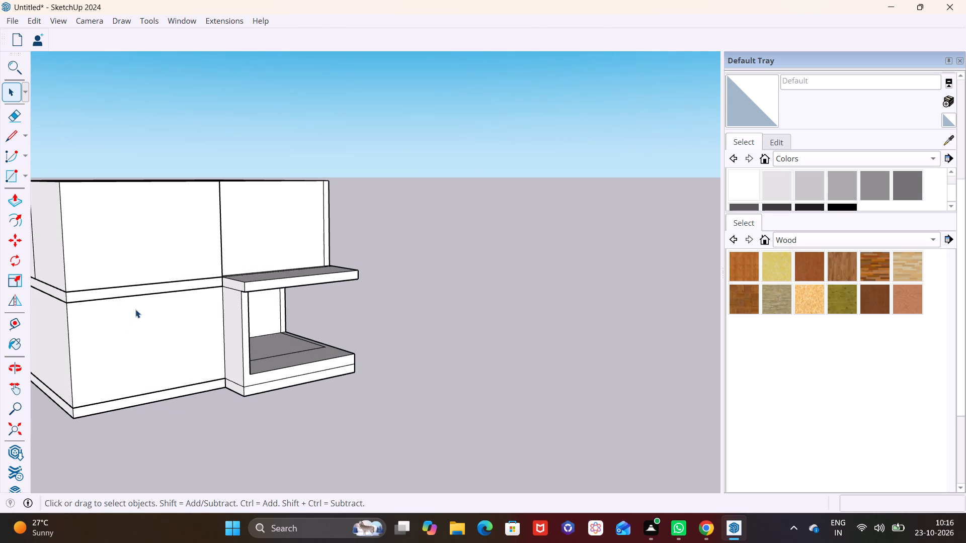
scroll(136, 301, down, 3)
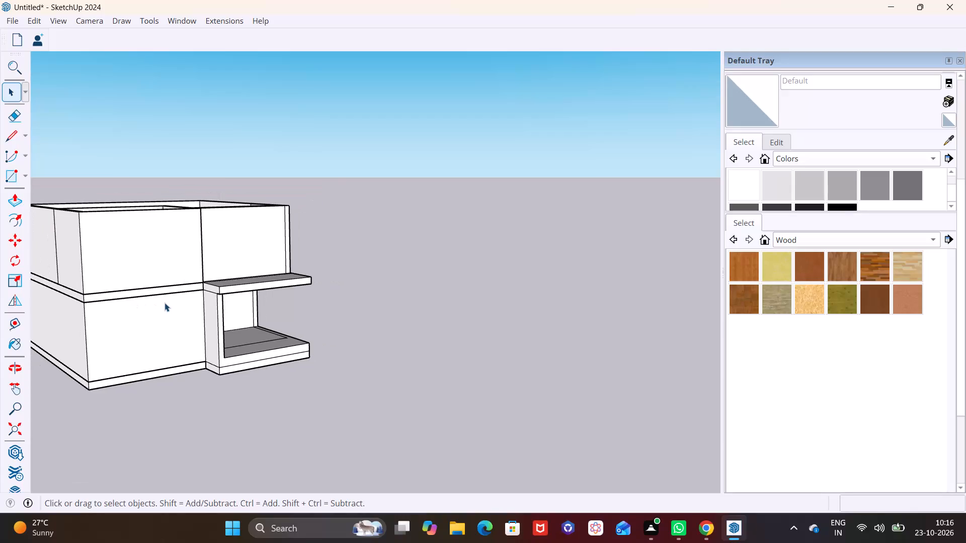
Push/Pull the outer wall face of the smaller upper-floor room inward 9", through the wall's thickness, beside the balcony room.
middle_drag(169, 304, 236, 396)
scroll(159, 346, up, 3)
click(203, 349)
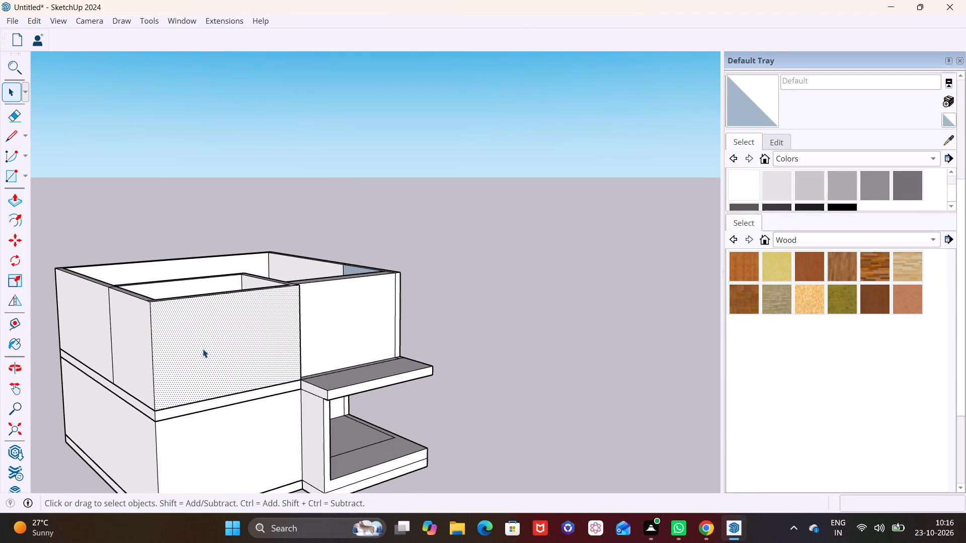
middle_drag(203, 349, 176, 395)
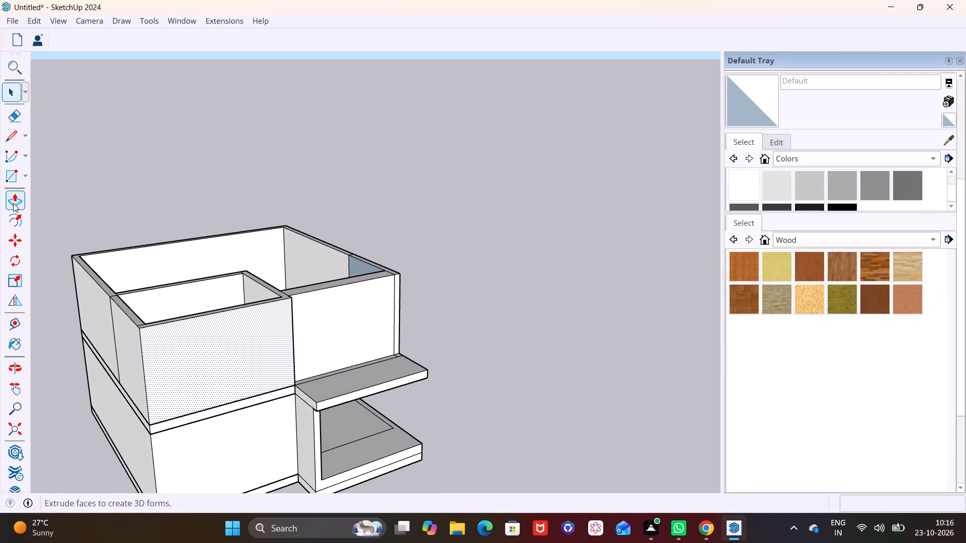
click(13, 203)
click(235, 356)
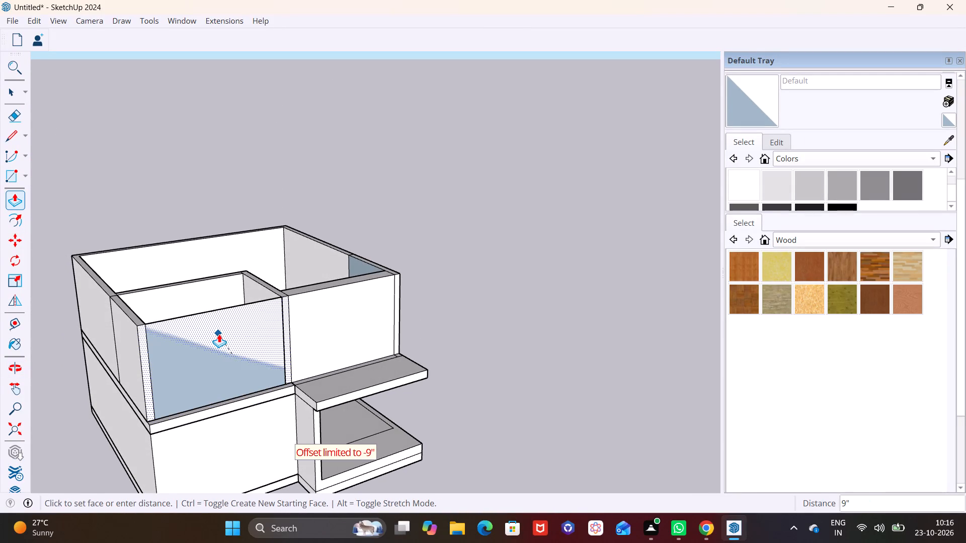
click(219, 334)
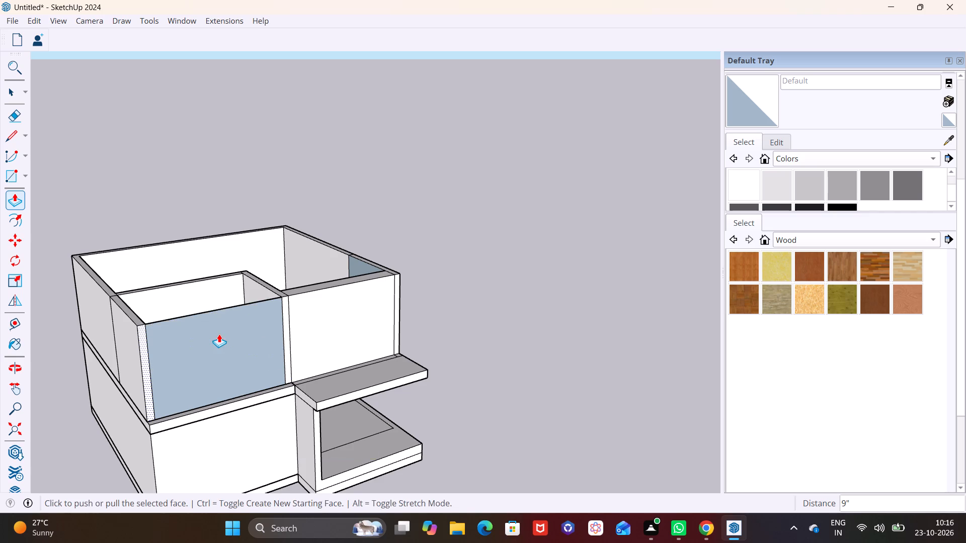
click(237, 350)
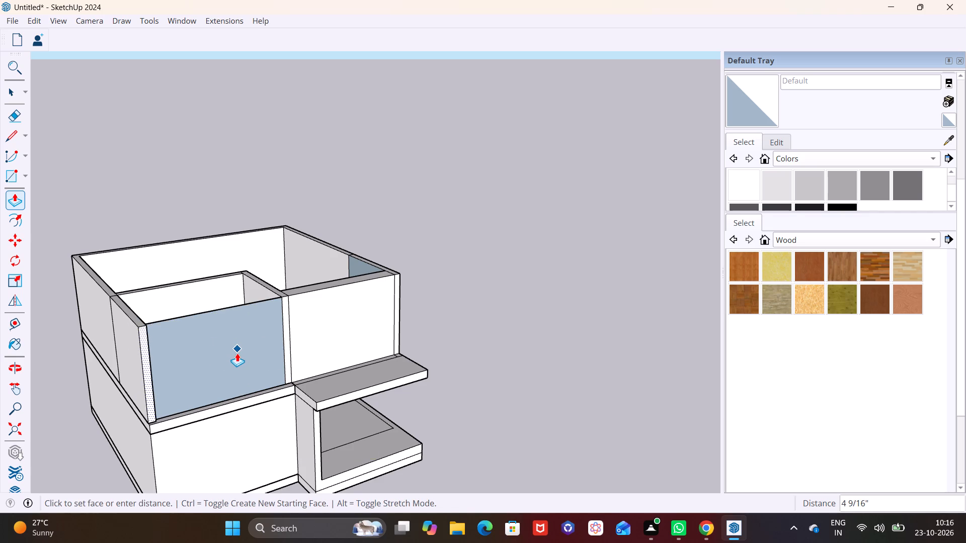
key(Escape)
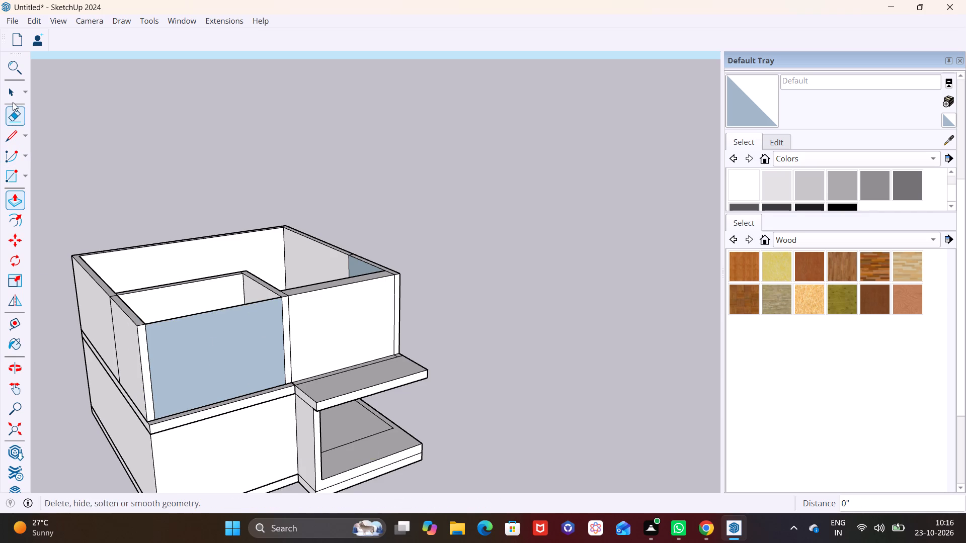
Delete the leftover face and its top edge in the smaller upper room's wall opening.
click(13, 102)
click(9, 93)
click(196, 341)
key(Delete)
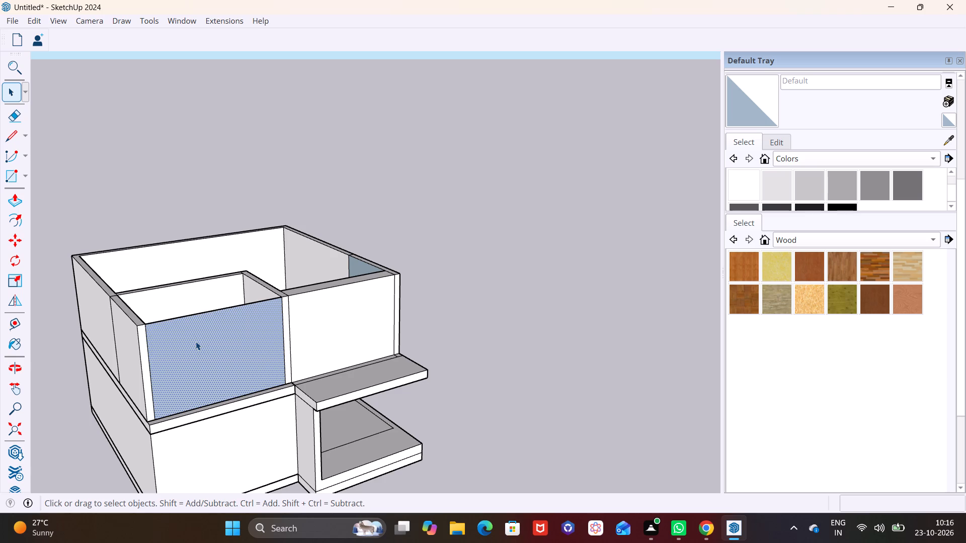
click(212, 310)
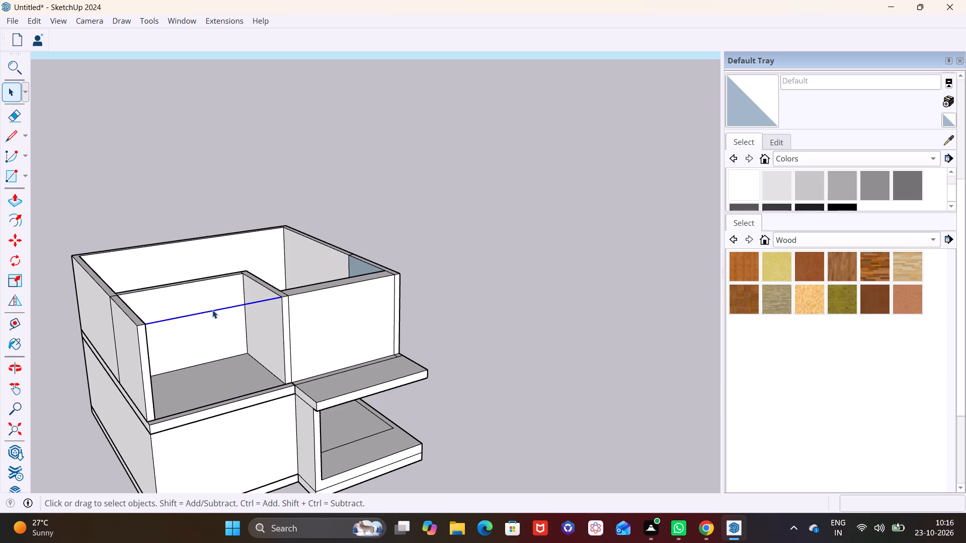
key(Delete)
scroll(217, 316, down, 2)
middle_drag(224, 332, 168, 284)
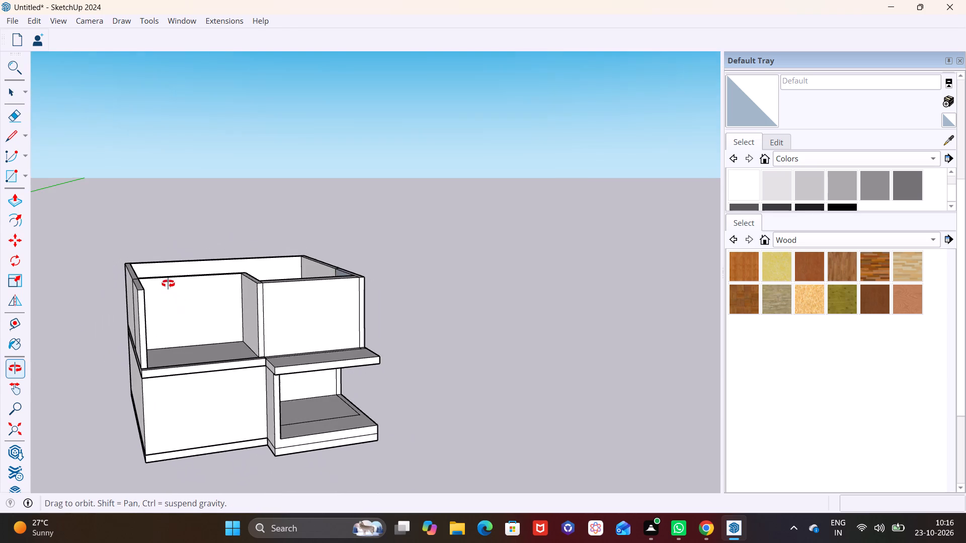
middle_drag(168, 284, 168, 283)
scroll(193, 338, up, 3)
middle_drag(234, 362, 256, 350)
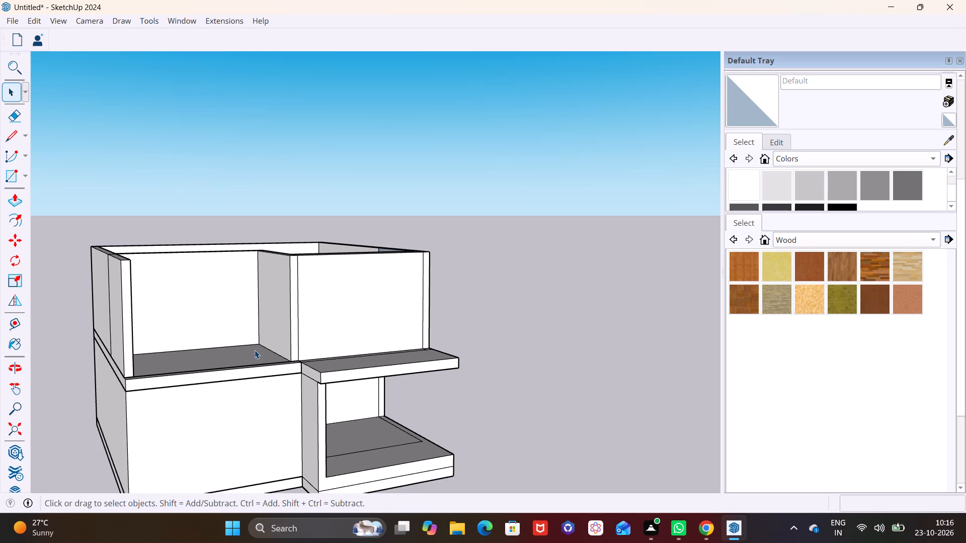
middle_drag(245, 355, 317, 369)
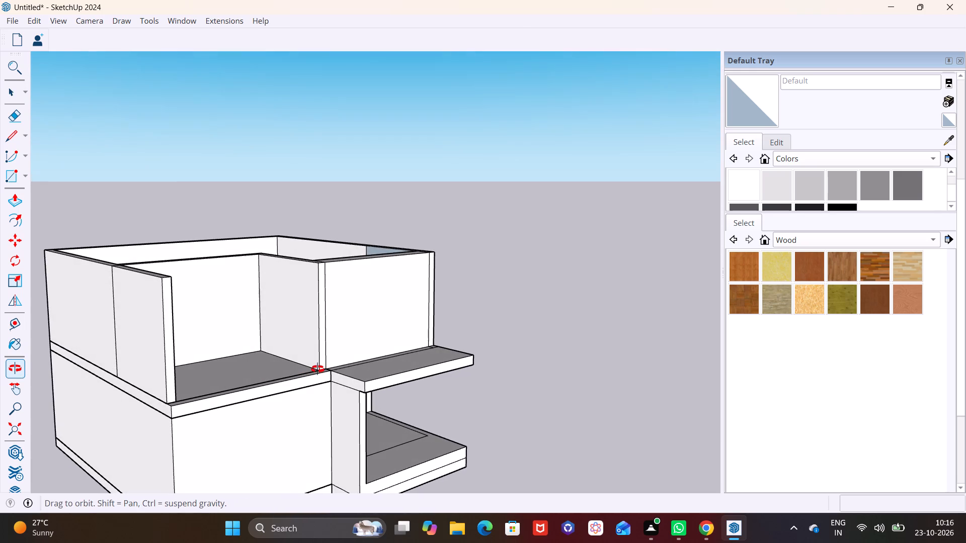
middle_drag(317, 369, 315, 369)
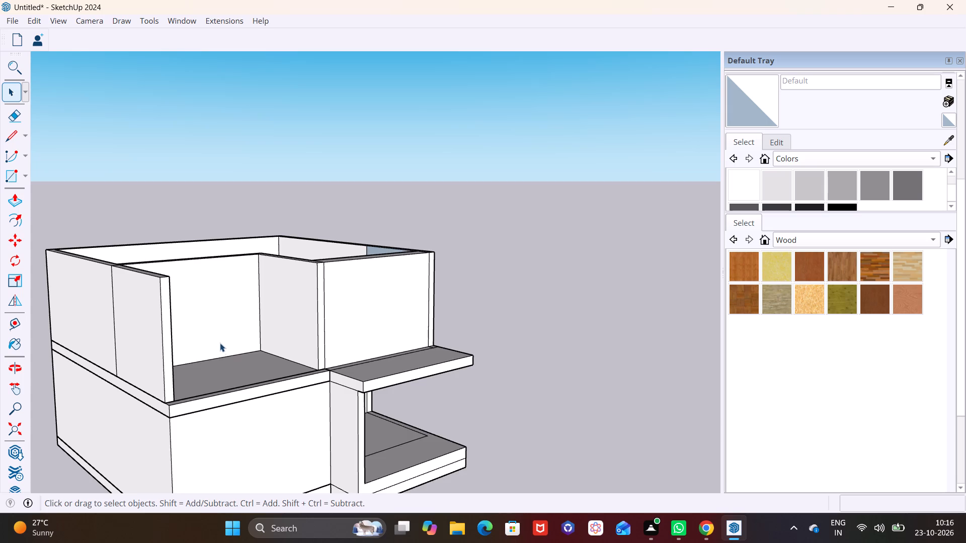
Delete the outer, inner and end faces of the side wall projecting along the open upper terrace.
scroll(219, 342, down, 1)
middle_drag(197, 342, 241, 341)
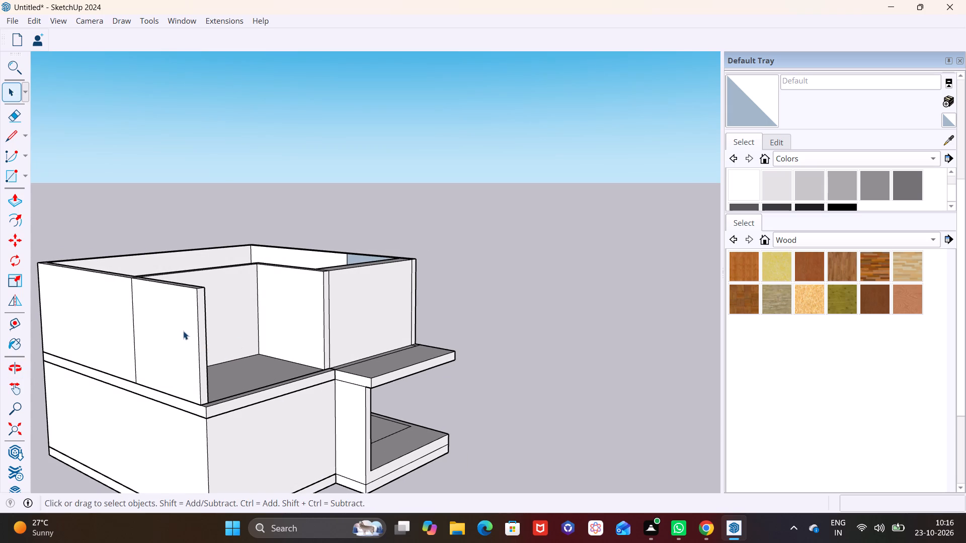
click(183, 331)
key(Delete)
click(183, 331)
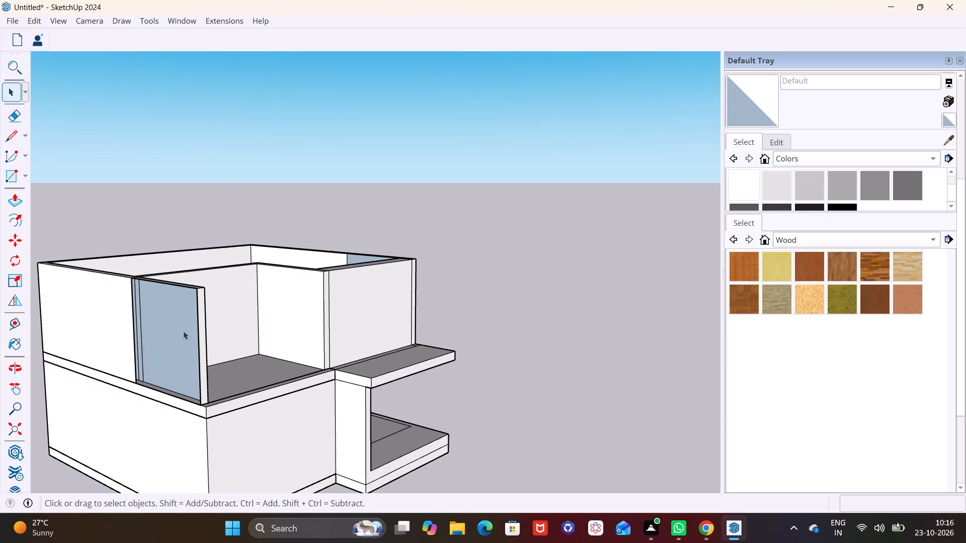
key(Delete)
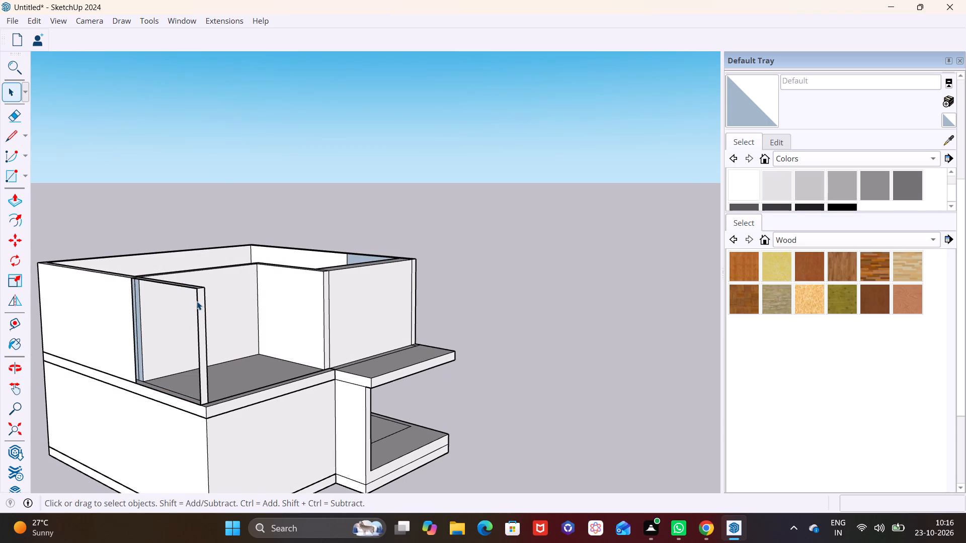
click(197, 301)
key(Delete)
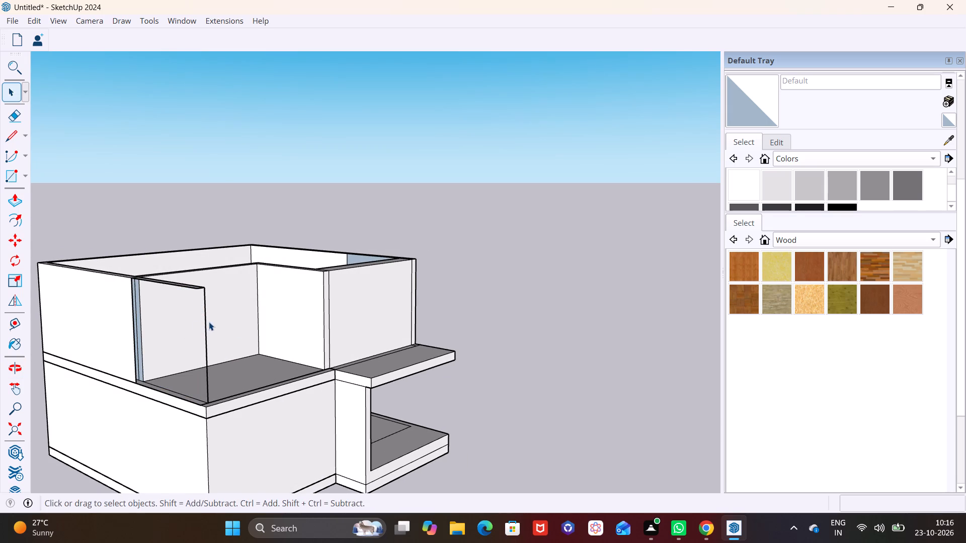
Delete the leftover vertical corner edge and top edges of the removed terrace side wall.
click(206, 318)
key(Delete)
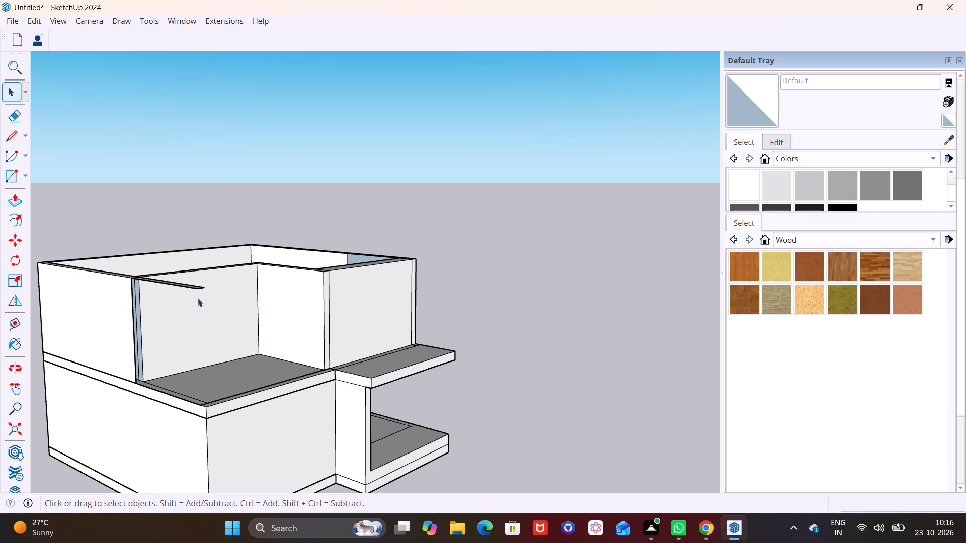
click(199, 288)
key(Delete)
click(194, 288)
key(Delete)
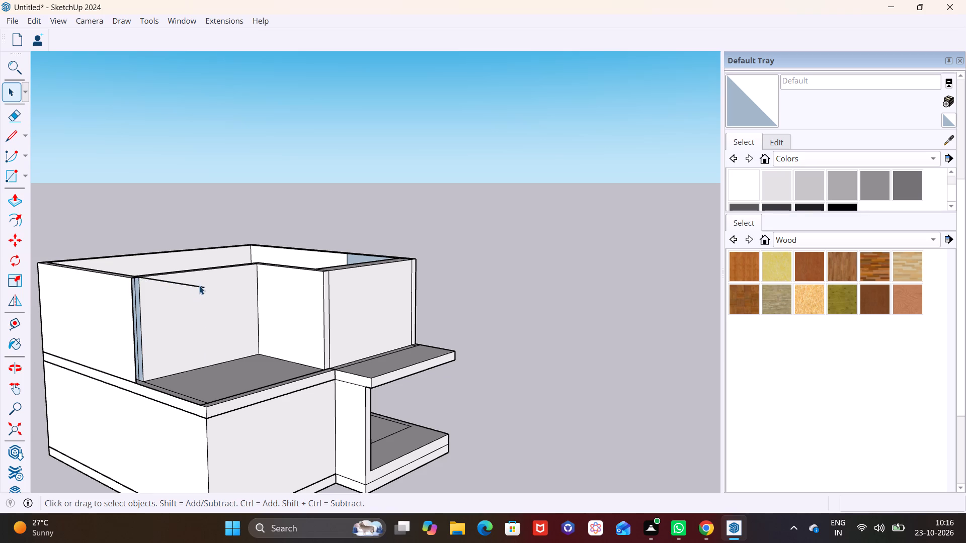
click(199, 286)
key(Delete)
Close the open wall end beside the upper terrace with a 10' by 9" rectangle.
middle_drag(193, 357, 105, 338)
scroll(129, 265, up, 6)
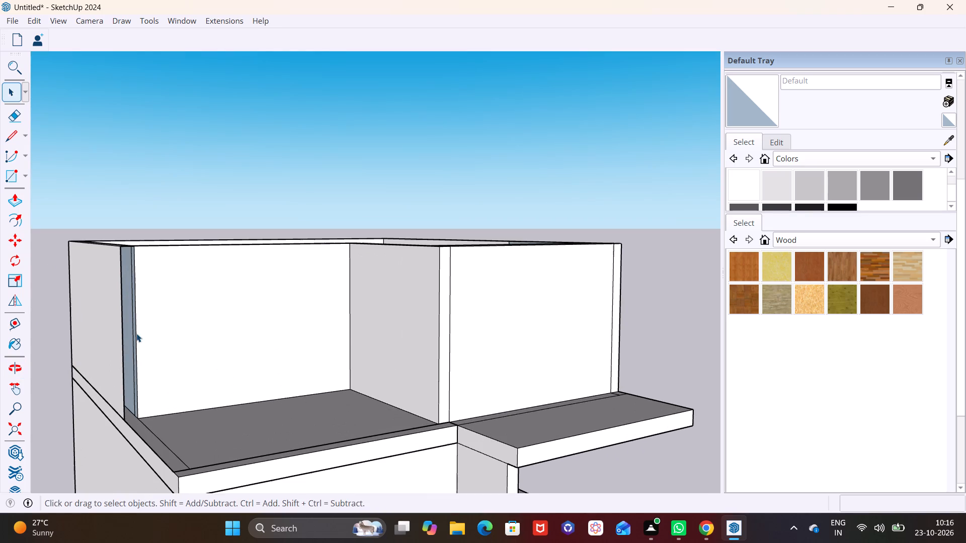
click(30, 176)
click(25, 174)
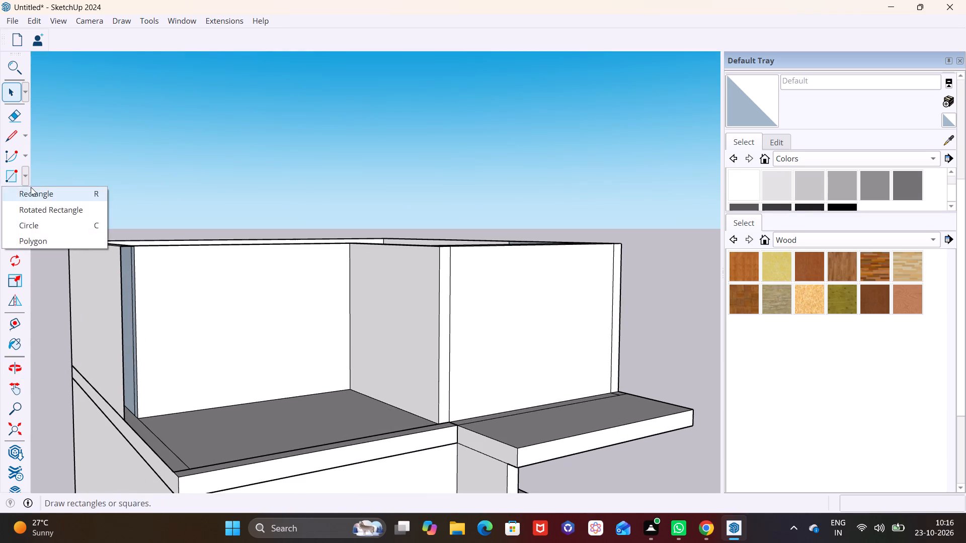
click(31, 187)
click(119, 252)
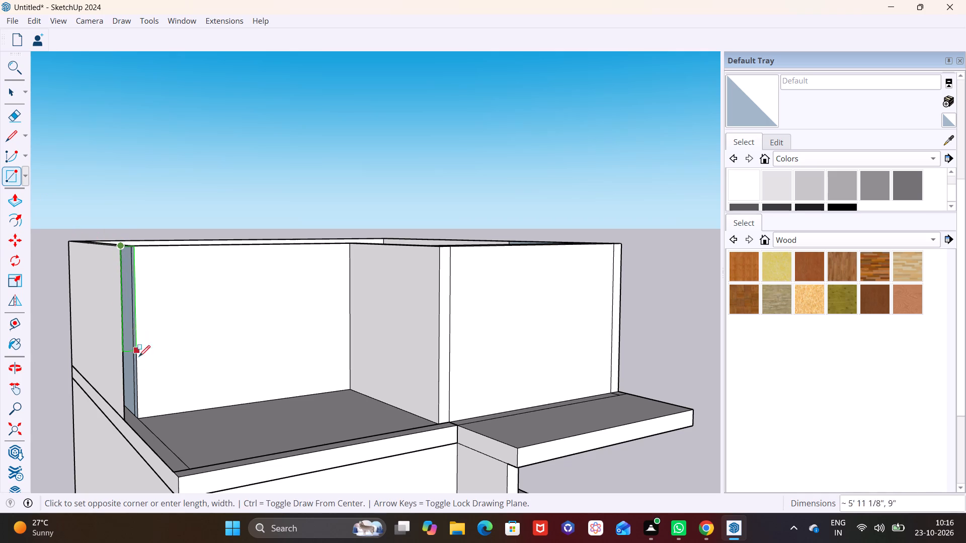
click(143, 416)
key(space)
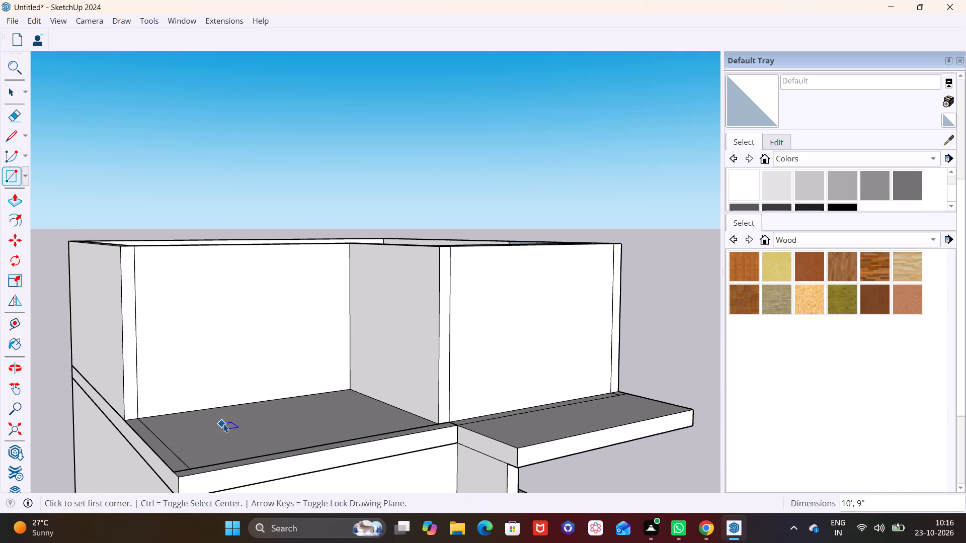
Examine the opened upper terrace, its surrounding walls and the whole house from several angles.
click(223, 424)
scroll(227, 424, down, 7)
shift+middle_drag(230, 430, 231, 302)
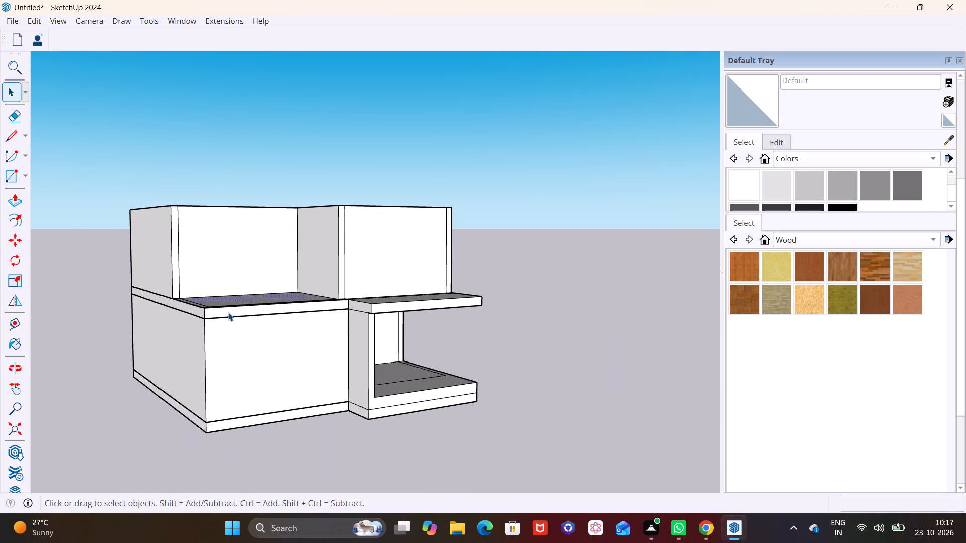
shift+middle_drag(226, 314, 216, 372)
scroll(186, 329, up, 1)
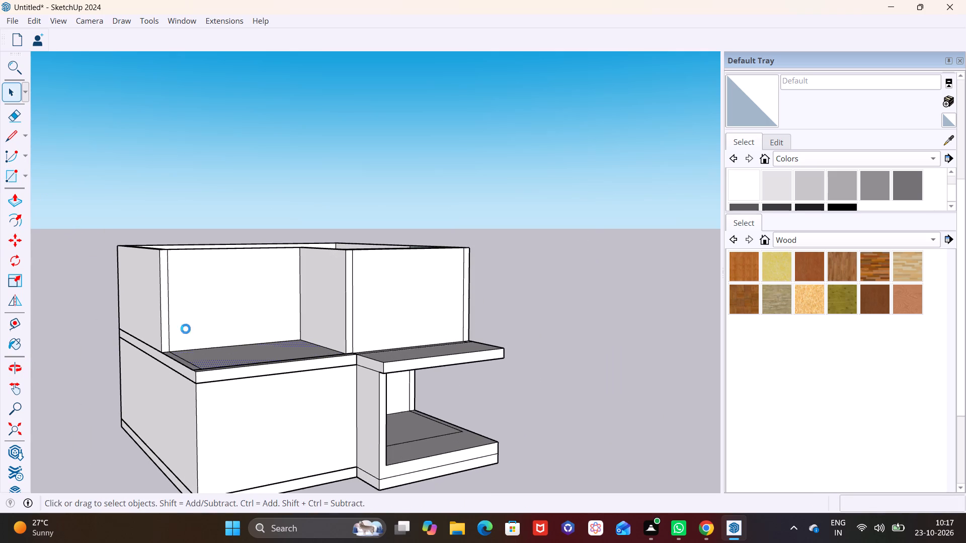
middle_drag(219, 360, 178, 355)
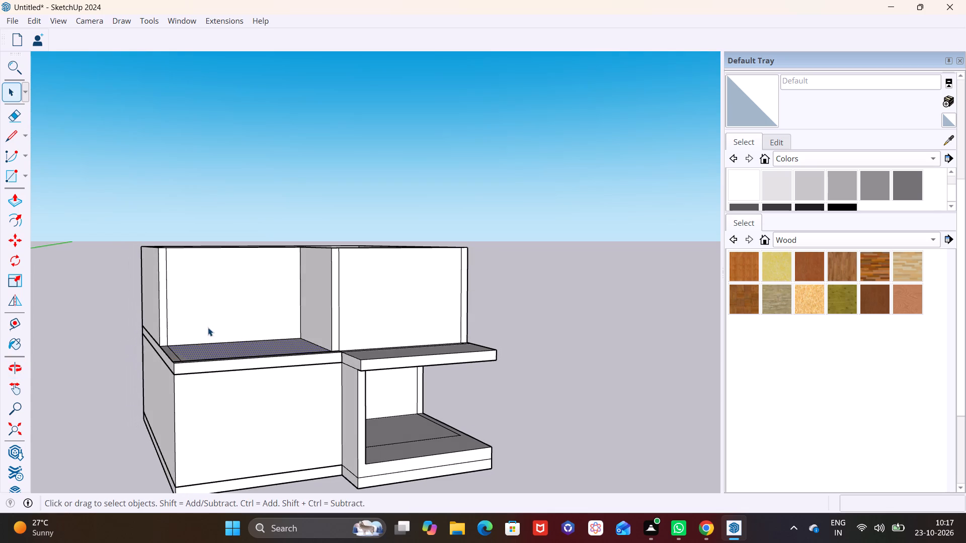
scroll(212, 324, down, 2)
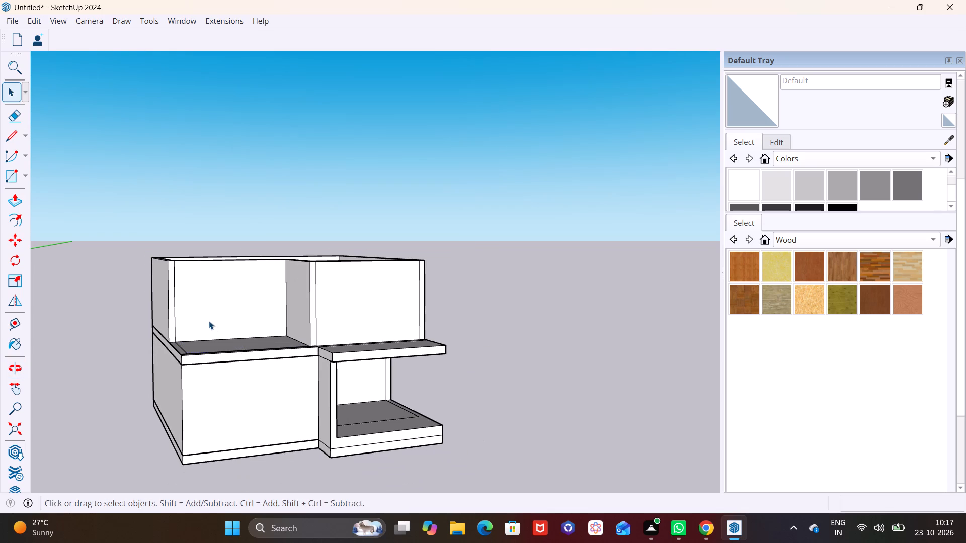
middle_drag(209, 321, 208, 420)
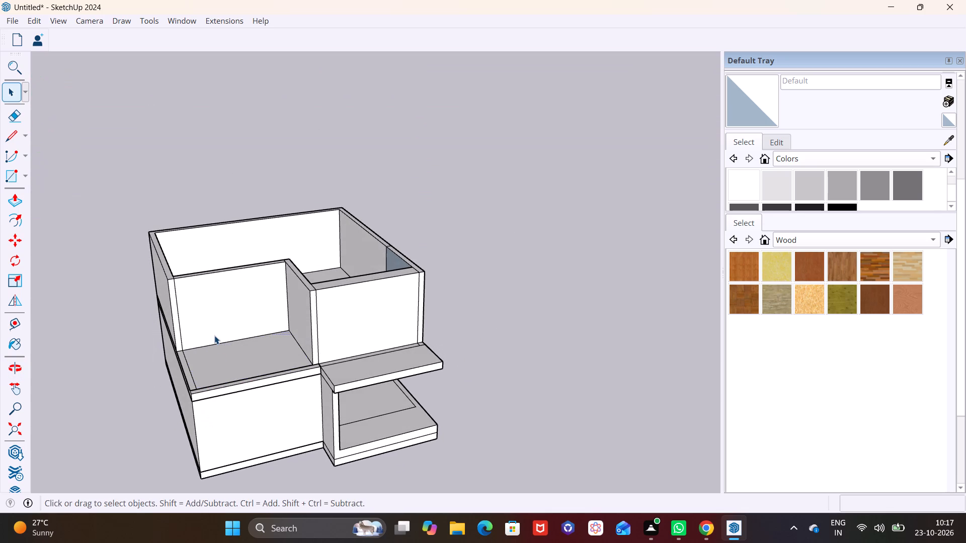
scroll(214, 335, up, 2)
scroll(225, 331, down, 1)
middle_drag(227, 331, 264, 331)
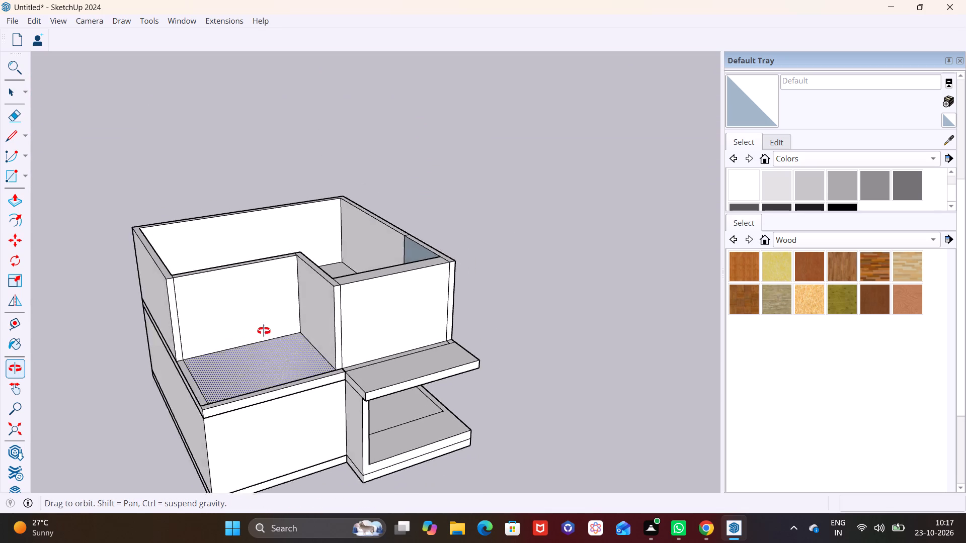
middle_drag(264, 331, 341, 306)
scroll(341, 306, down, 4)
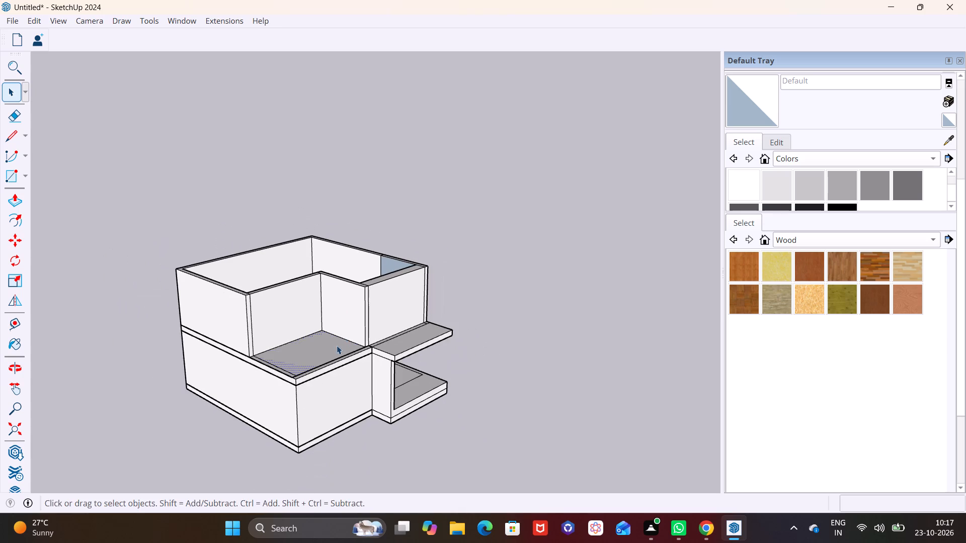
middle_drag(326, 346, 299, 329)
shift+middle_drag(283, 329, 271, 384)
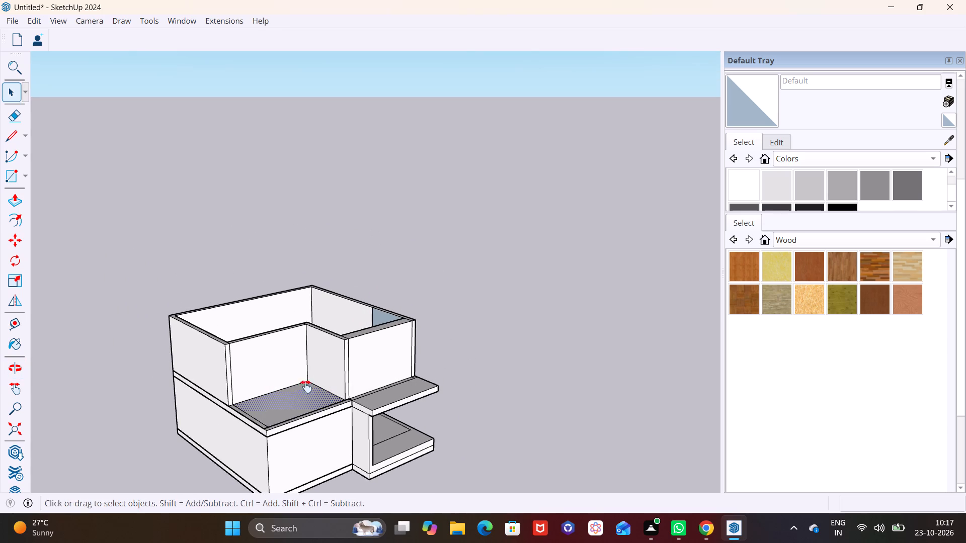
shift+middle_drag(307, 387, 193, 397)
middle_drag(219, 385, 170, 303)
scroll(307, 401, up, 2)
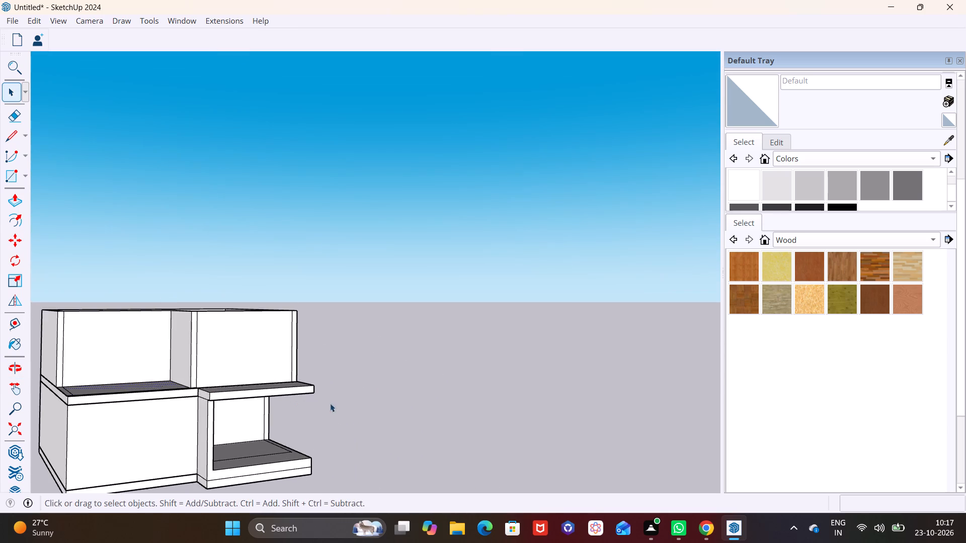
Draw a 4' 10 1/4" line on the porch floor, extending the open side's wall line to the front edge.
scroll(330, 403, up, 2)
middle_drag(304, 416, 142, 481)
scroll(398, 415, up, 5)
shift+middle_drag(297, 395, 447, 331)
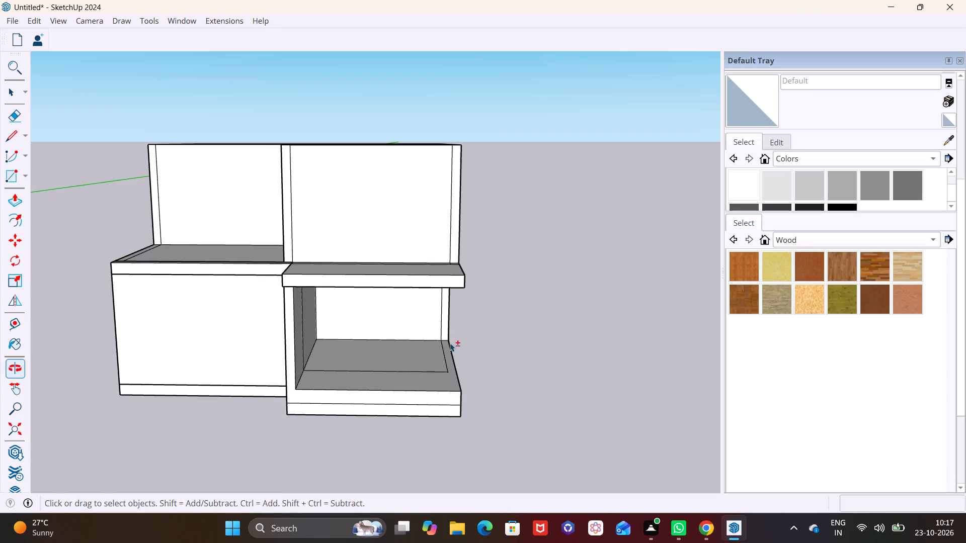
middle_drag(459, 395, 295, 460)
scroll(388, 422, up, 5)
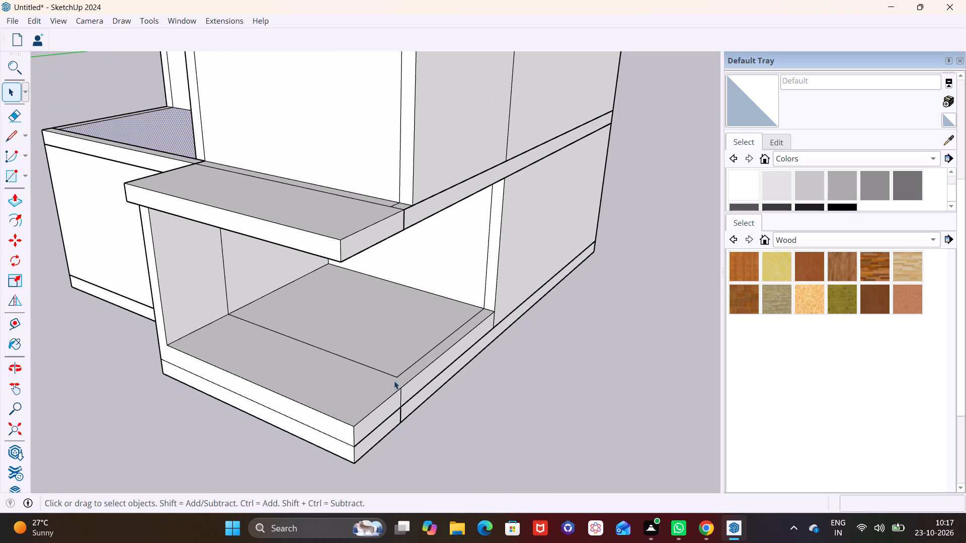
click(9, 135)
scroll(407, 371, up, 3)
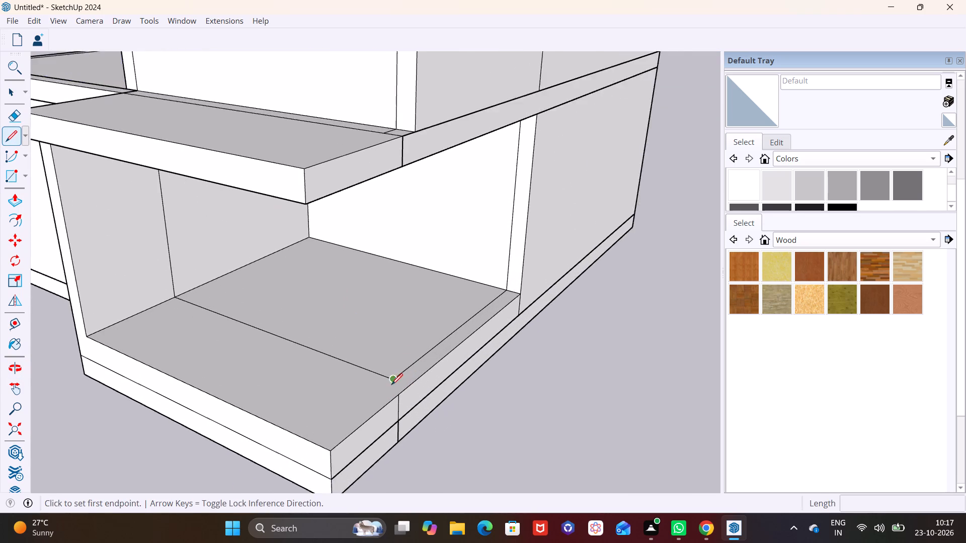
scroll(391, 385, up, 2)
click(391, 377)
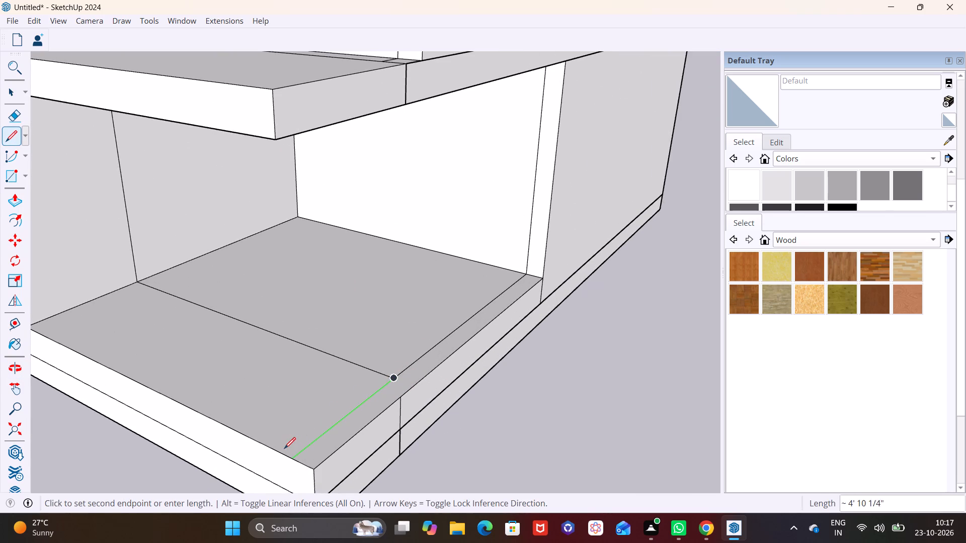
click(283, 449)
key(ctrl+z)
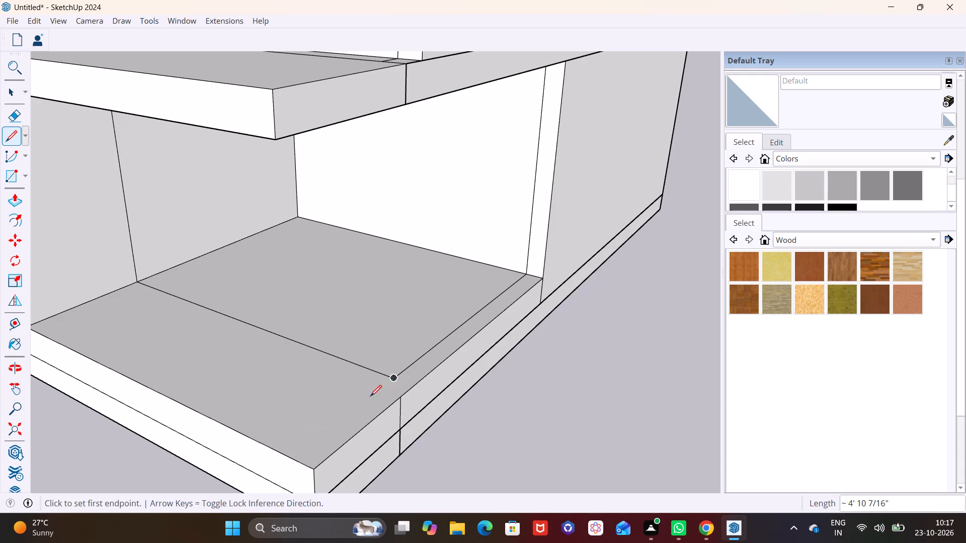
click(394, 378)
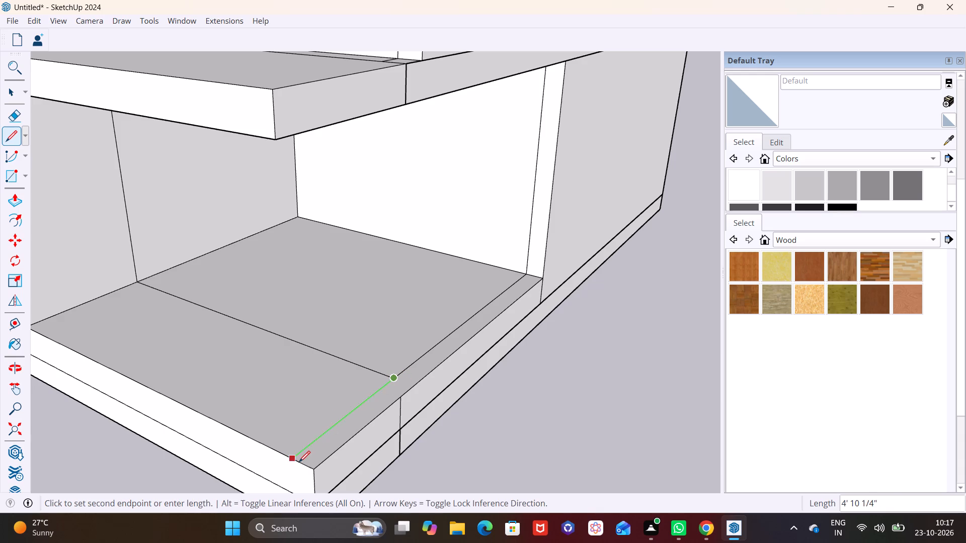
click(299, 462)
key(space)
Push/Pull the narrow floor strip on the porch's open side up 8' 9 11/16" to the balcony slab's underside.
click(354, 427)
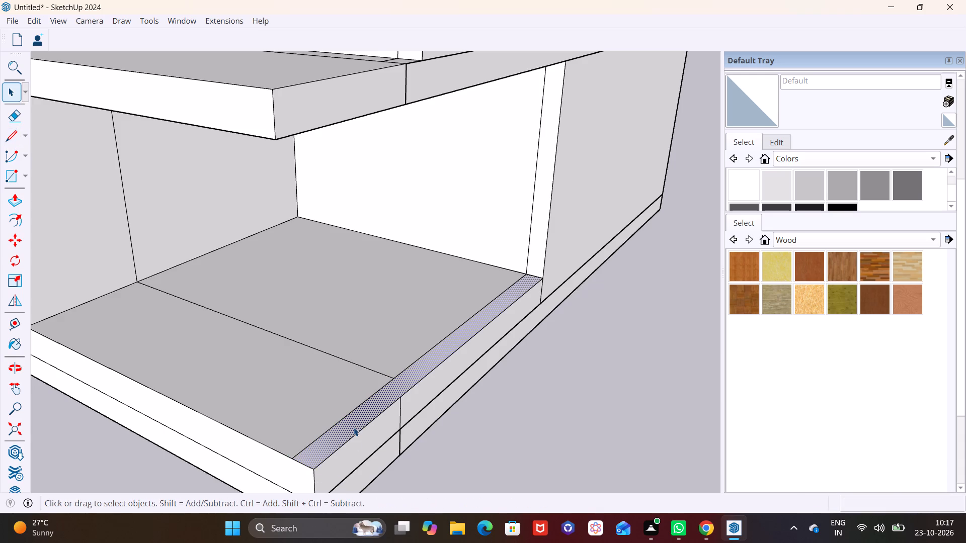
click(19, 204)
click(416, 366)
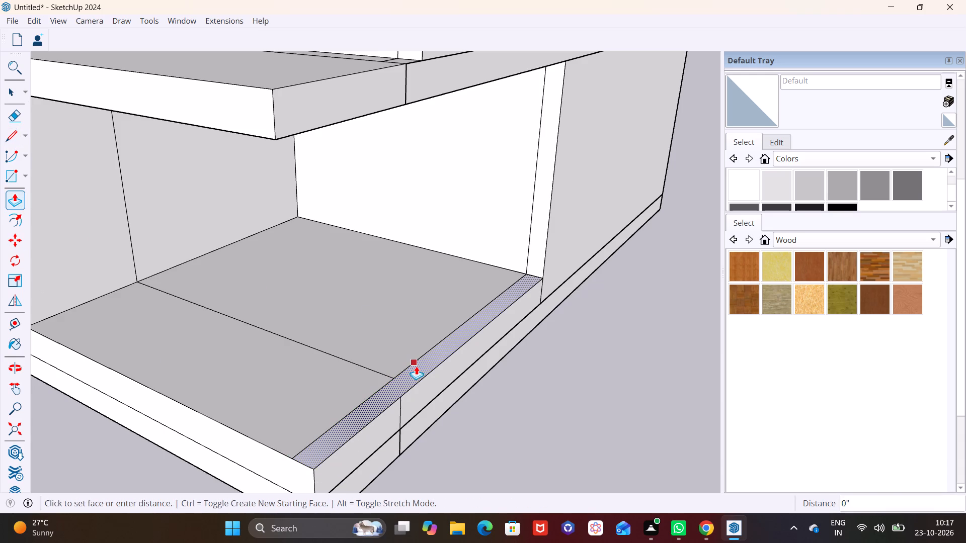
click(405, 103)
Examine the new porch side wall and the front of the house from several angles.
scroll(425, 303, down, 4)
middle_drag(433, 313, 436, 314)
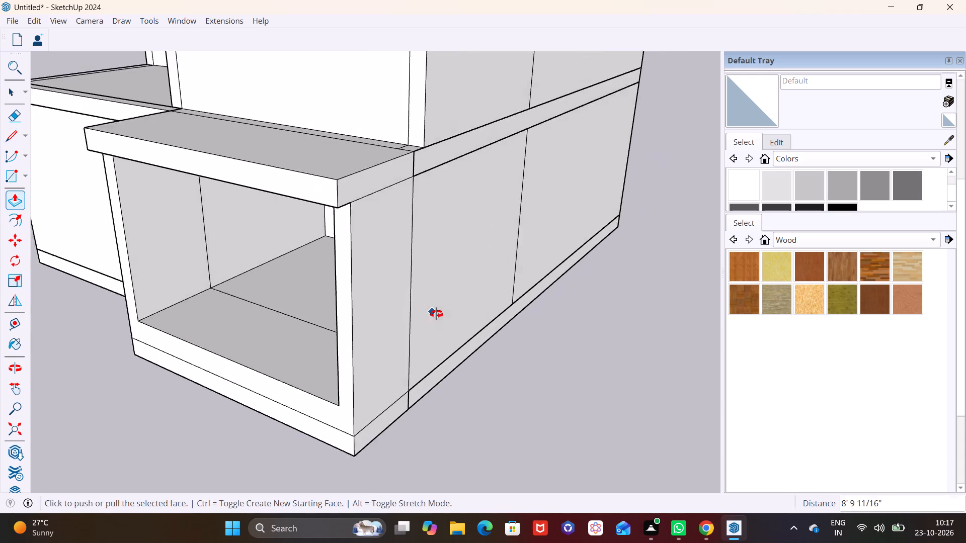
middle_drag(436, 314, 714, 236)
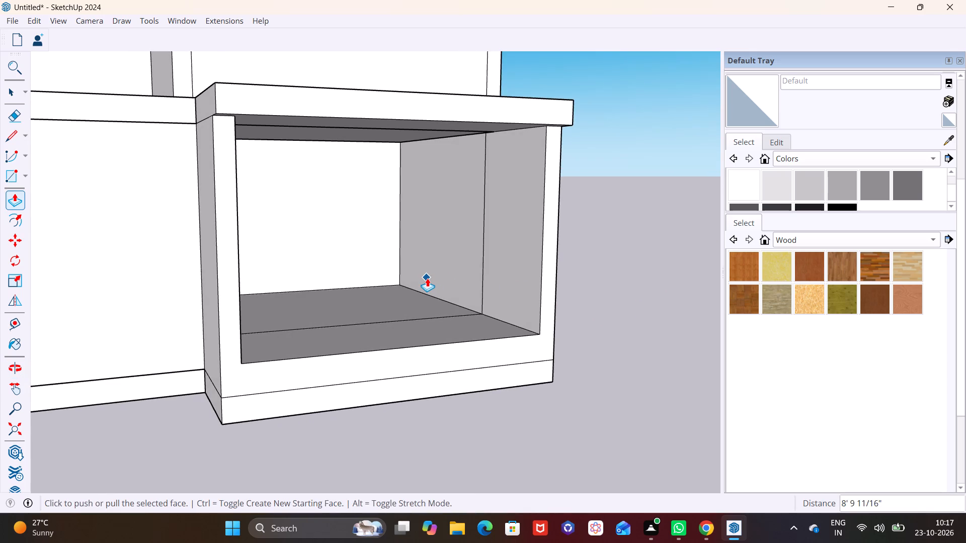
middle_drag(358, 305, 484, 297)
scroll(460, 294, down, 4)
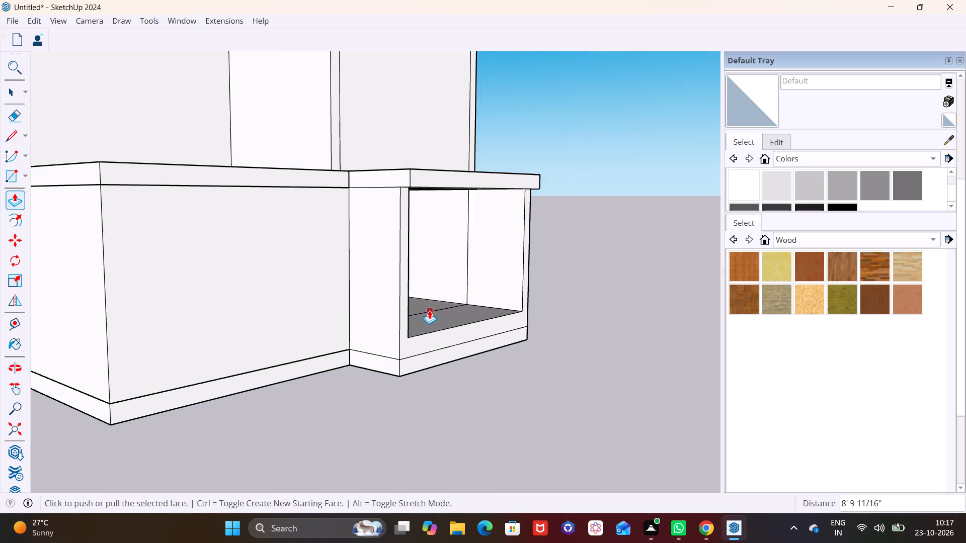
scroll(428, 310, down, 1)
middle_drag(419, 307, 381, 305)
scroll(389, 289, down, 3)
shift+middle_drag(393, 292, 318, 374)
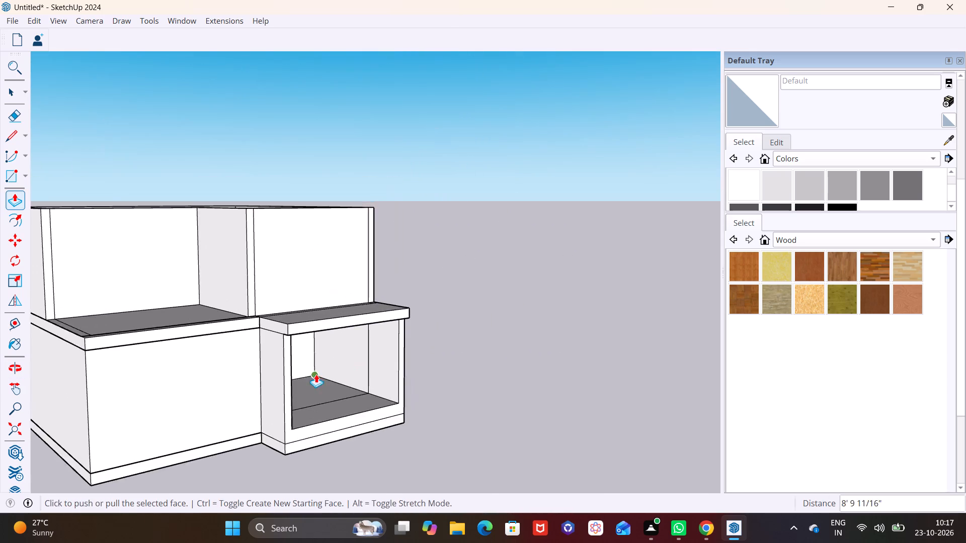
Push/Pull the porch's back wall face forward 6' 1 1/8" towards the front opening.
scroll(313, 363, up, 5)
middle_drag(332, 372, 224, 386)
key(space)
click(250, 362)
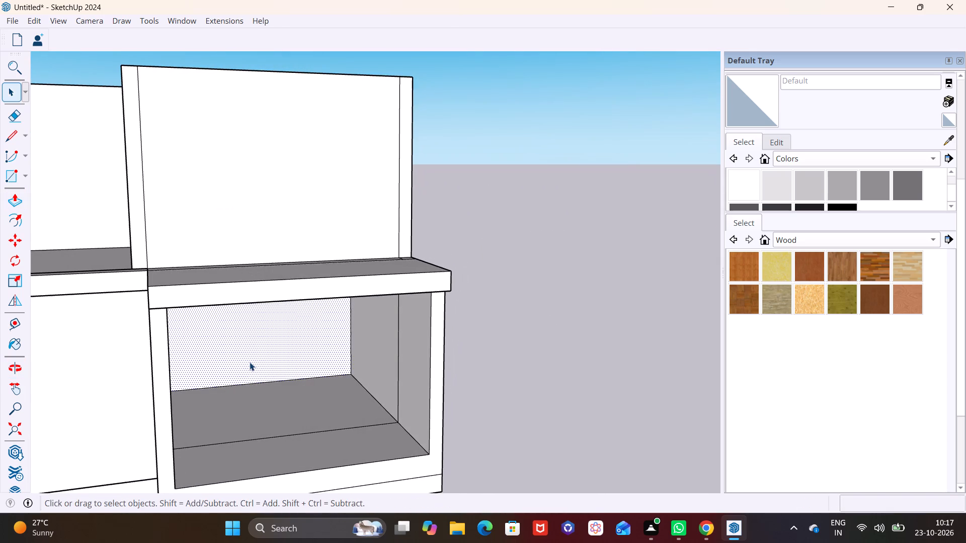
click(9, 204)
click(263, 345)
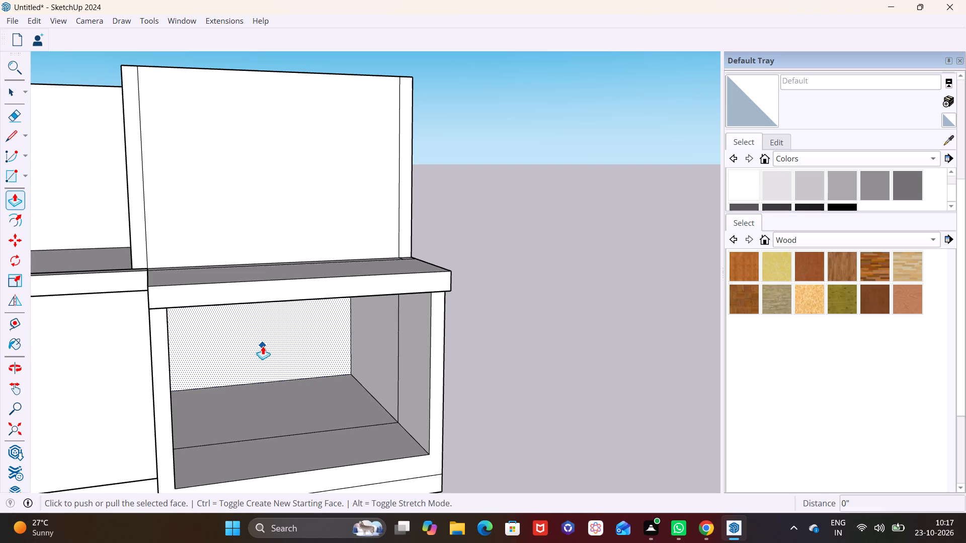
click(268, 376)
scroll(314, 385, up, 1)
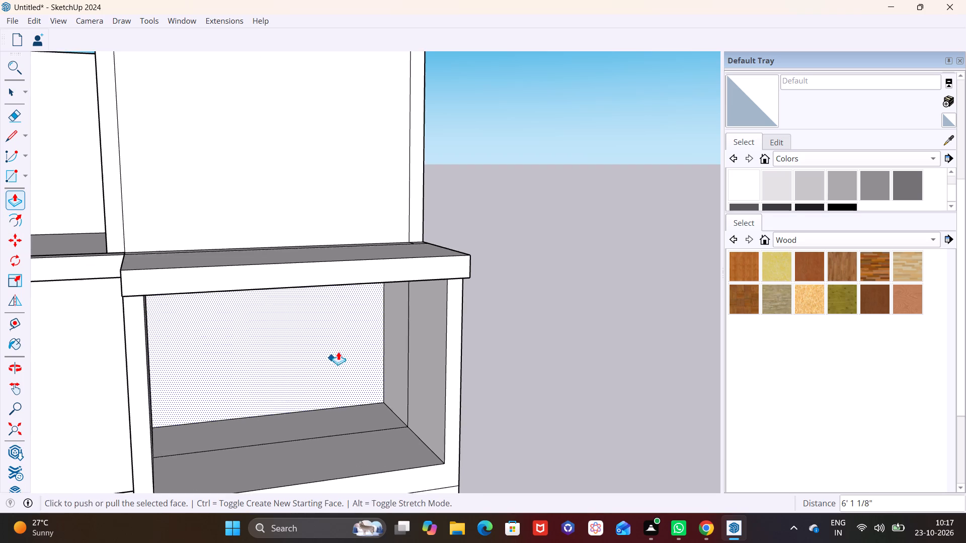
middle_drag(344, 348, 416, 261)
key(space)
click(549, 400)
scroll(311, 380, down, 2)
middle_drag(300, 391, 309, 413)
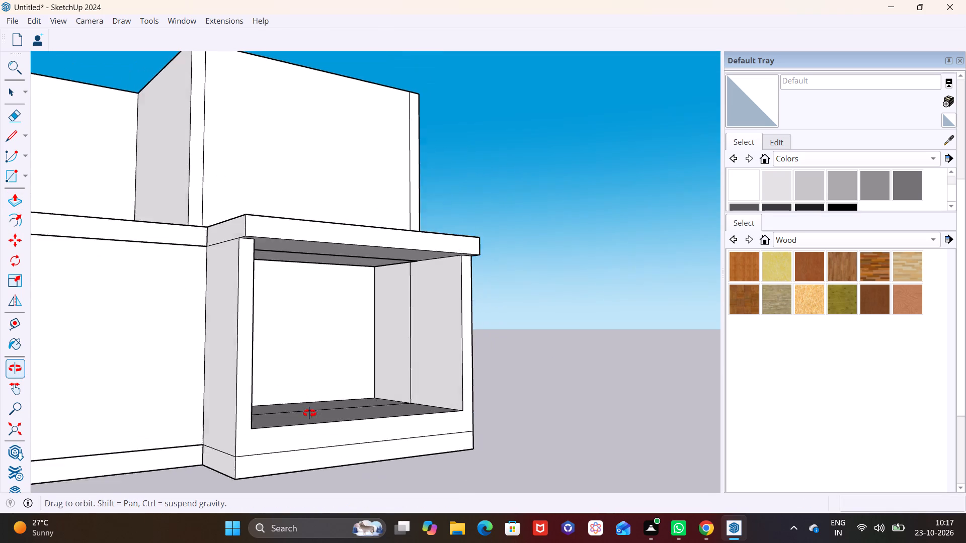
Draw a full-height rectangle on the porch's back wall, from partway along its top edge to the lower corner at the outer side wall.
middle_drag(309, 413, 298, 429)
scroll(311, 349, up, 2)
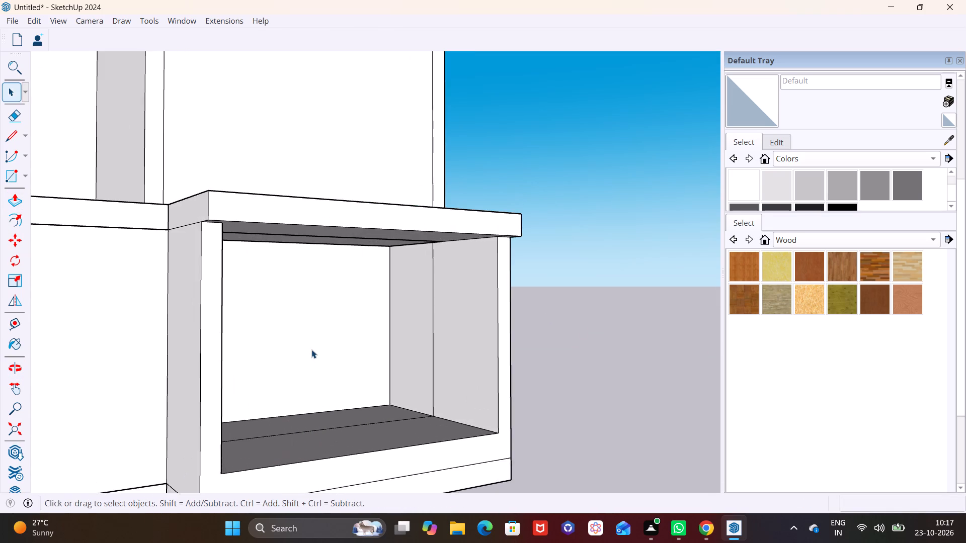
middle_drag(309, 347, 235, 306)
shift+middle_drag(235, 310, 267, 378)
shift+scroll(267, 378, up, 1)
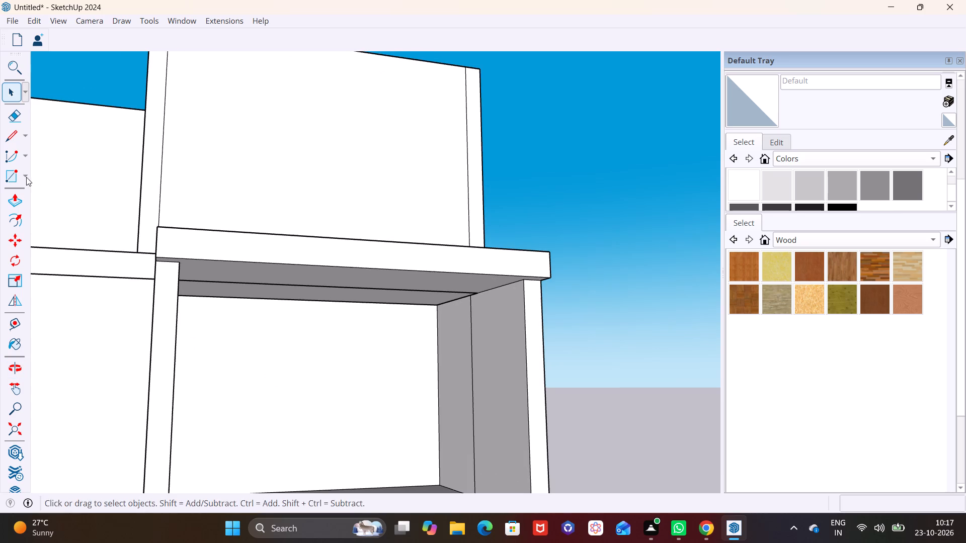
click(26, 177)
click(26, 191)
shift+middle_drag(325, 315, 347, 251)
middle_drag(246, 404, 248, 460)
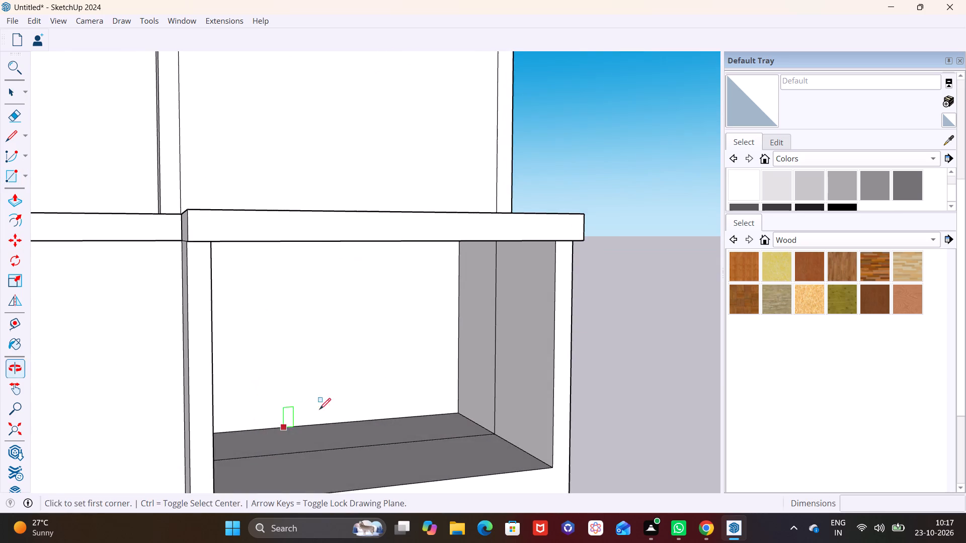
scroll(407, 370, up, 1)
shift+middle_drag(401, 357, 371, 316)
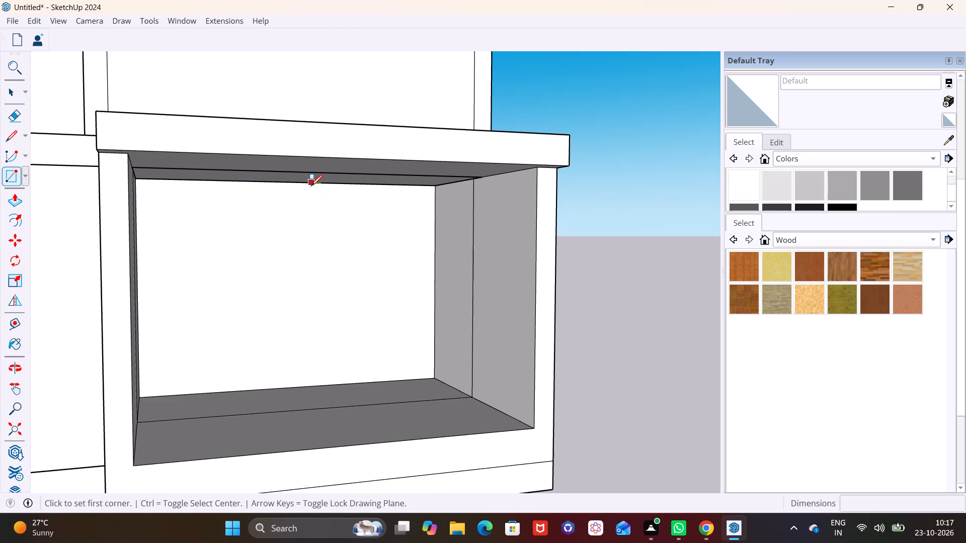
click(308, 185)
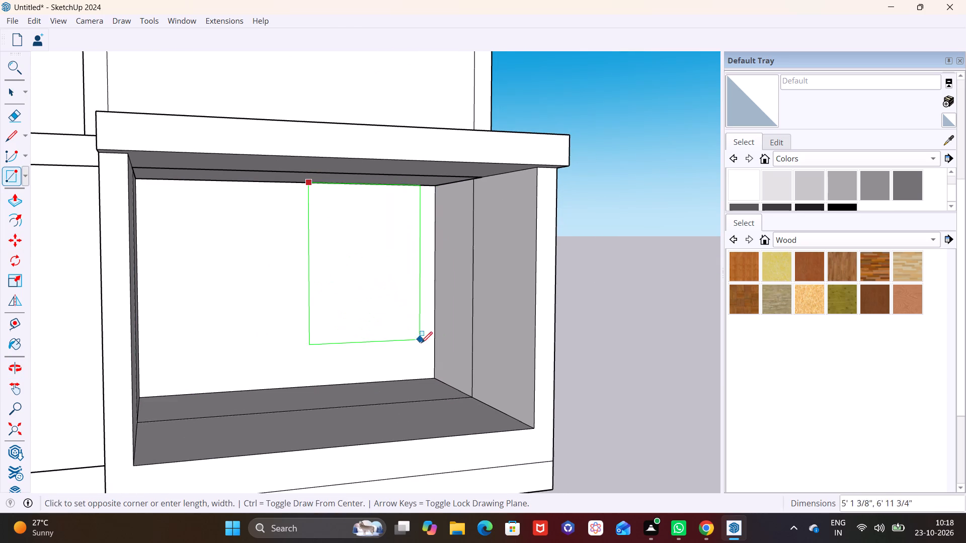
click(432, 381)
key(space)
Push/Pull the new rectangle on the back wall forward about 4', up to the seam in the side wall.
click(387, 318)
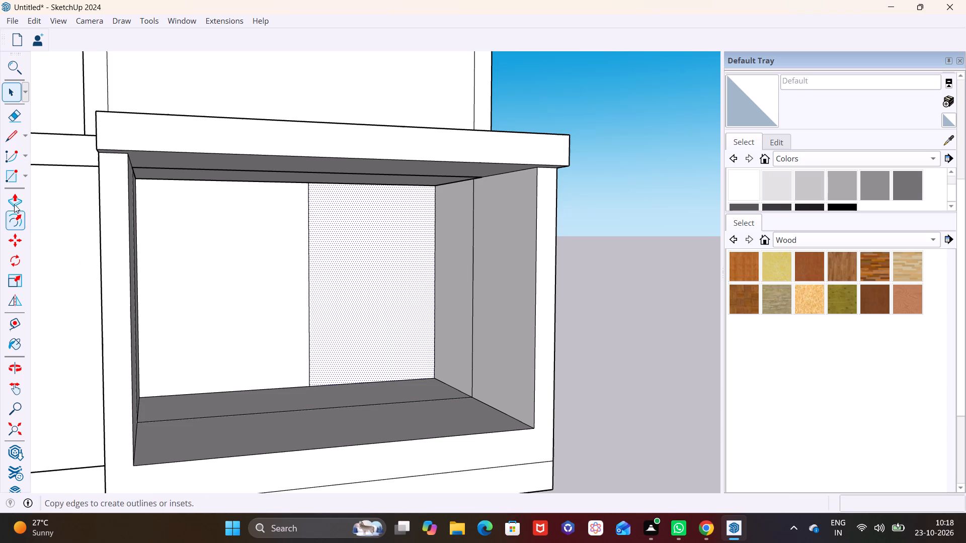
click(17, 200)
click(342, 324)
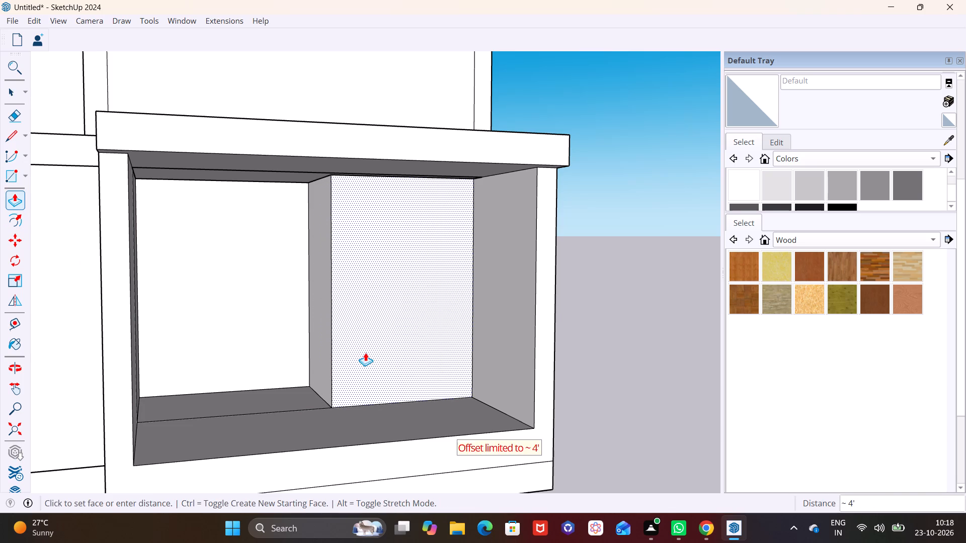
click(367, 356)
key(space)
click(632, 280)
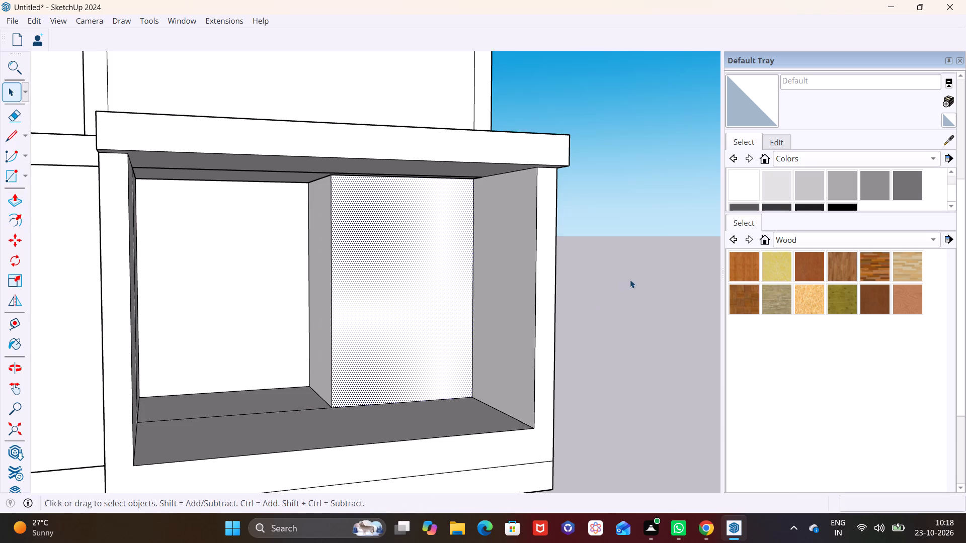
Draw a rectangle about 1' 4 1/4" by 1' 3" on the porch floor, in the corner between the projecting back wall and outer side wall.
scroll(513, 275, up, 1)
middle_drag(513, 275, 599, 276)
scroll(504, 299, down, 5)
click(504, 299)
shift+middle_drag(468, 304, 400, 301)
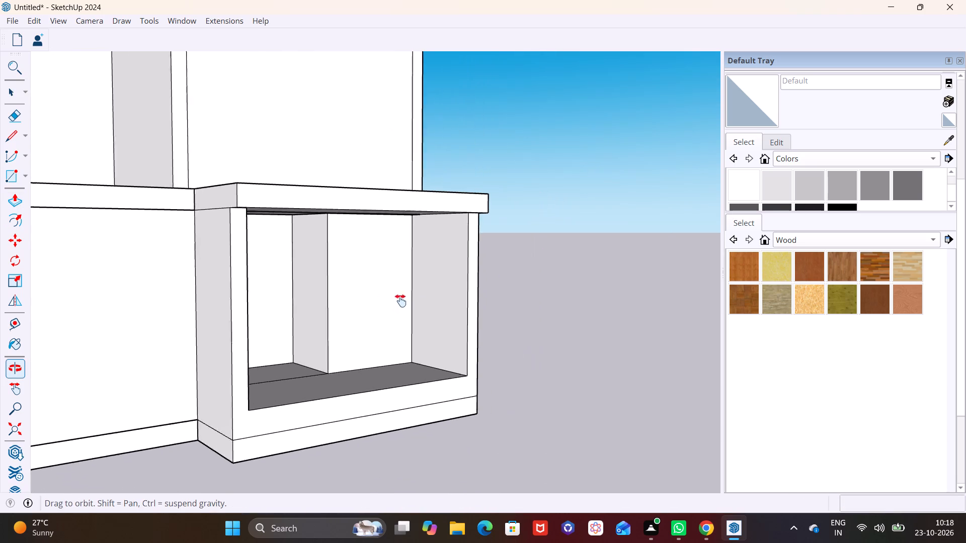
shift+middle_drag(400, 301, 377, 314)
scroll(380, 319, up, 2)
middle_drag(389, 309, 416, 271)
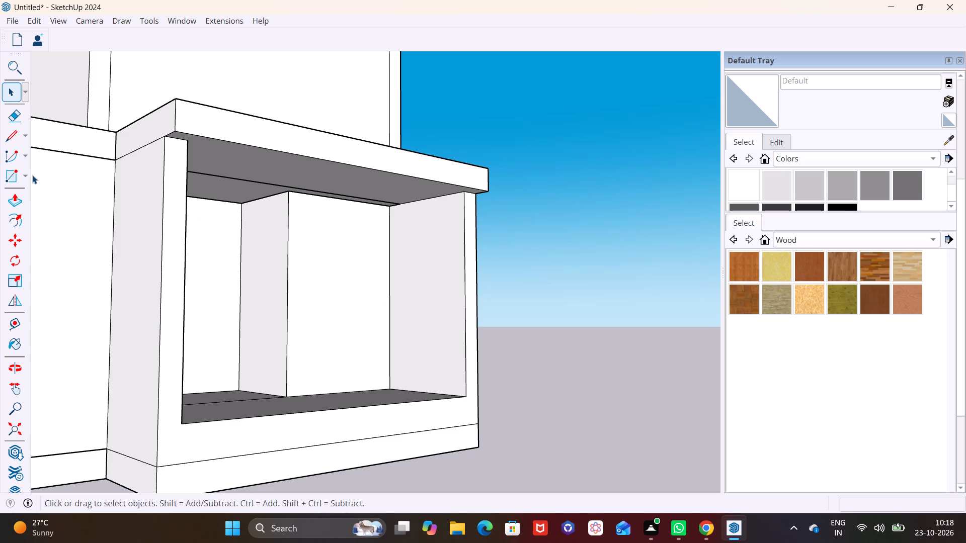
click(22, 176)
click(35, 193)
scroll(390, 254, up, 4)
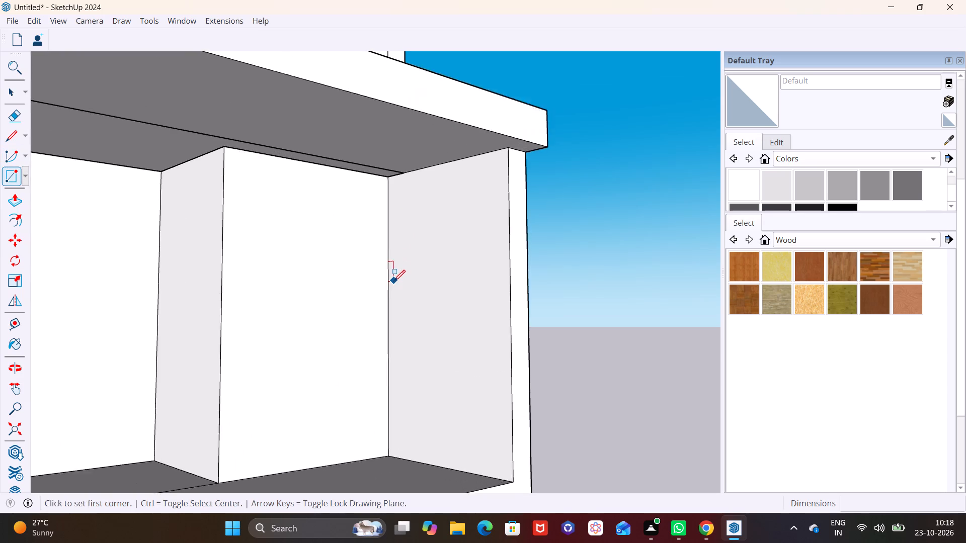
middle_drag(393, 282, 363, 327)
shift+middle_drag(374, 314, 380, 229)
scroll(380, 285, up, 4)
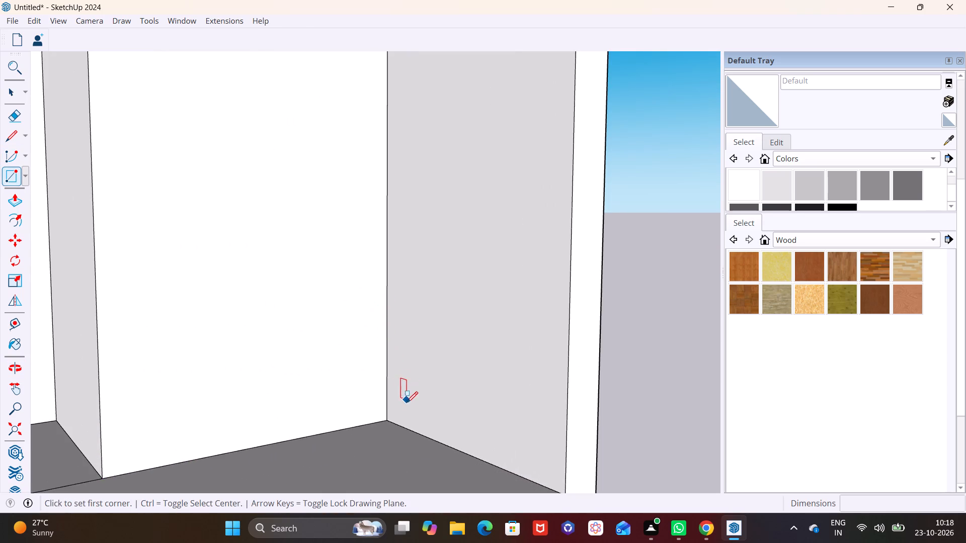
click(385, 419)
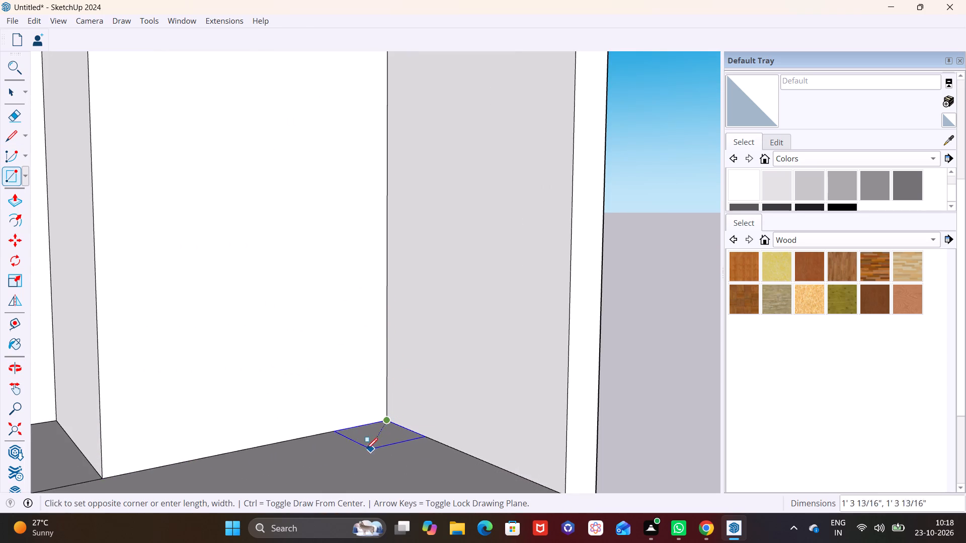
click(375, 449)
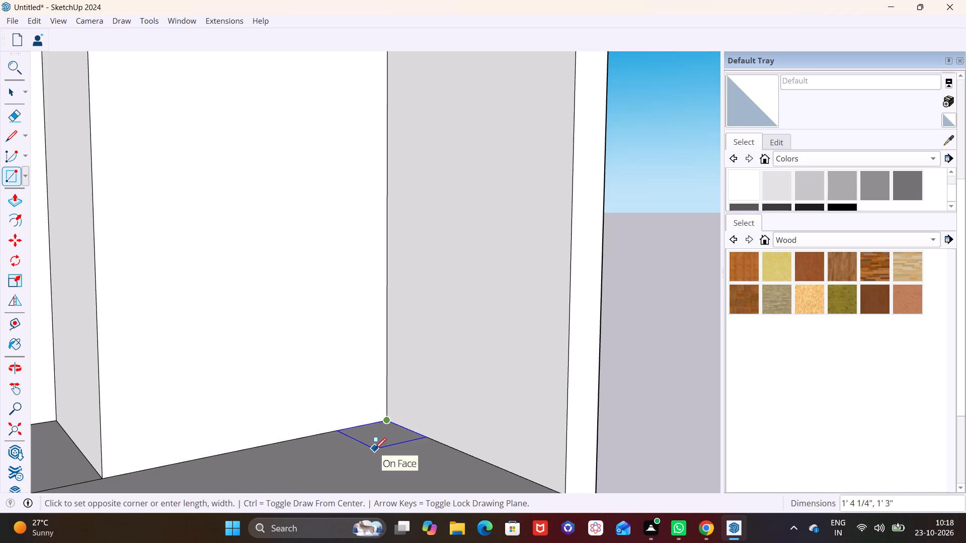
Push/Pull the small corner rectangle up 8' 9 11/16" to the balcony slab's underside to form a column.
key(space)
click(383, 434)
click(21, 198)
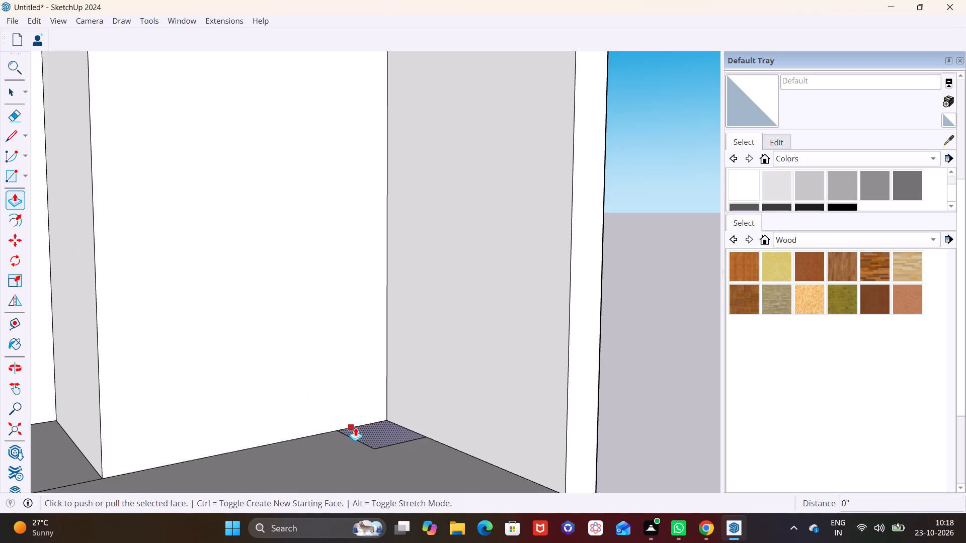
click(367, 434)
scroll(377, 298, down, 7)
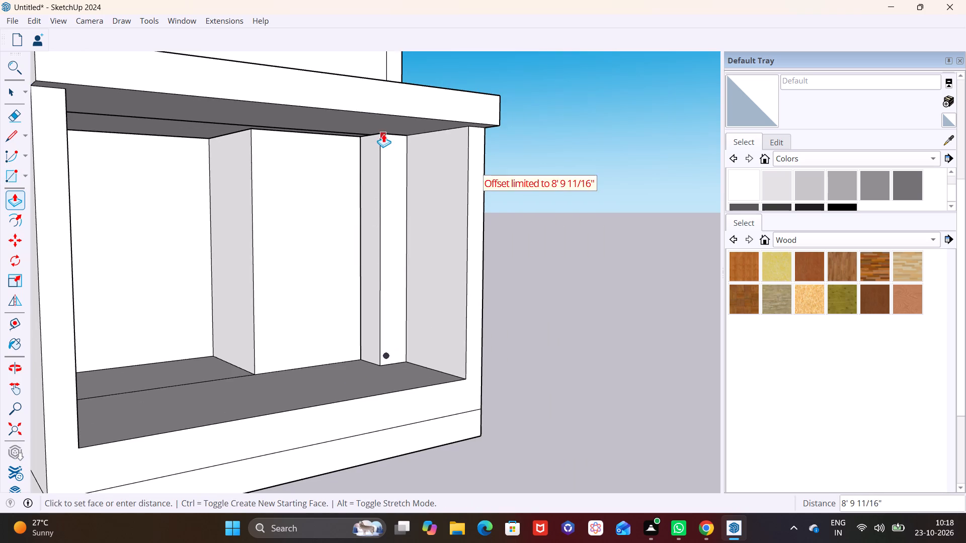
click(383, 134)
Draw a vertical line up the side wall's inner face, from the porch floor to the slab's underside, between the column and front edge.
shift+middle_drag(325, 316, 219, 346)
middle_drag(363, 403, 494, 394)
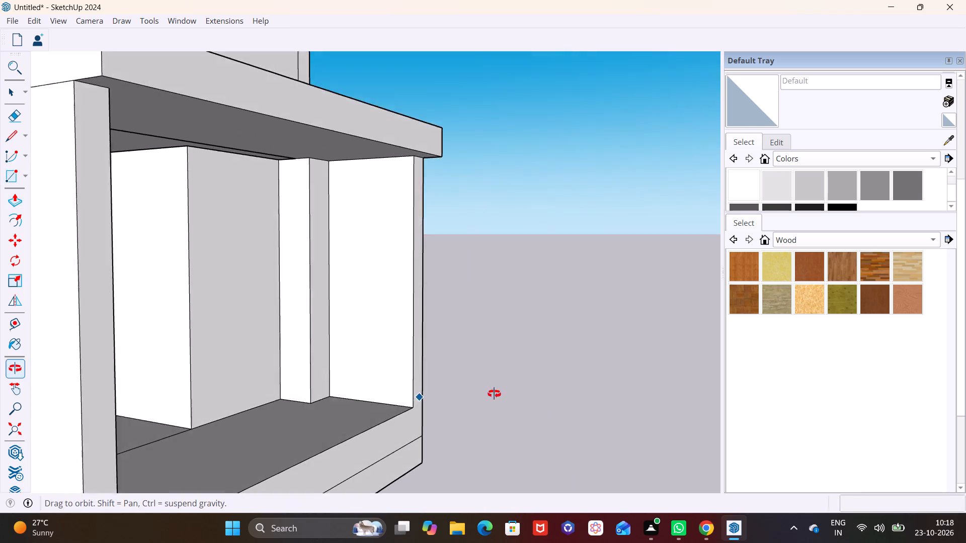
middle_drag(494, 394, 500, 390)
scroll(315, 367, up, 3)
click(11, 136)
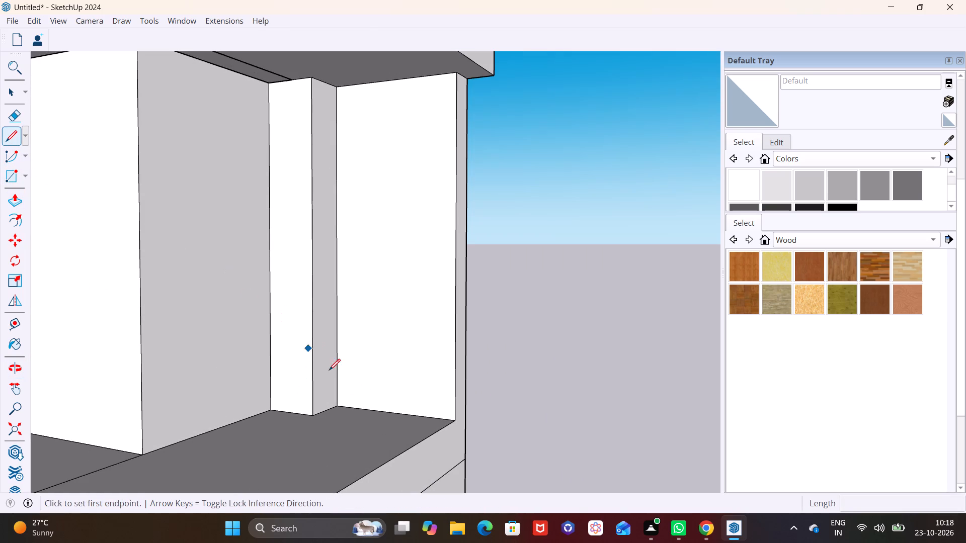
click(399, 412)
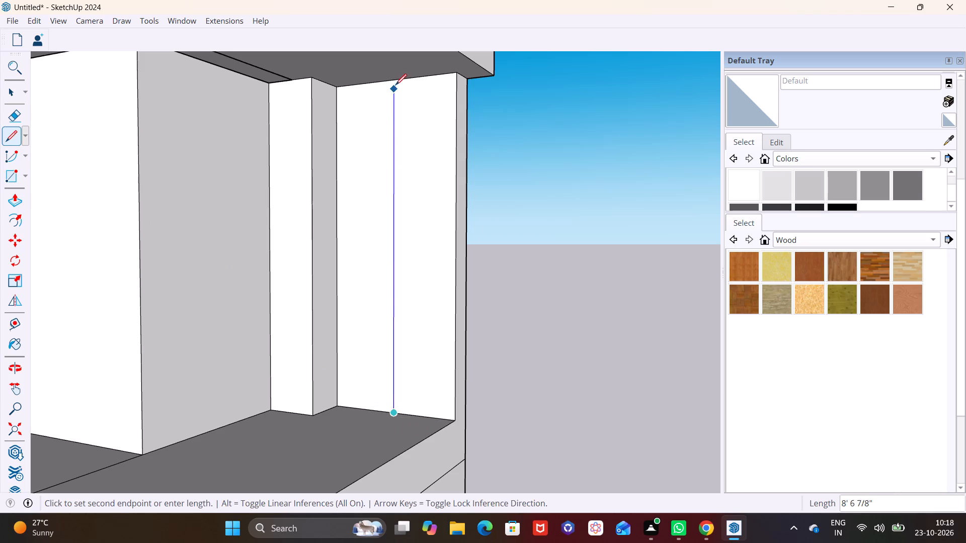
click(395, 82)
key(space)
click(424, 321)
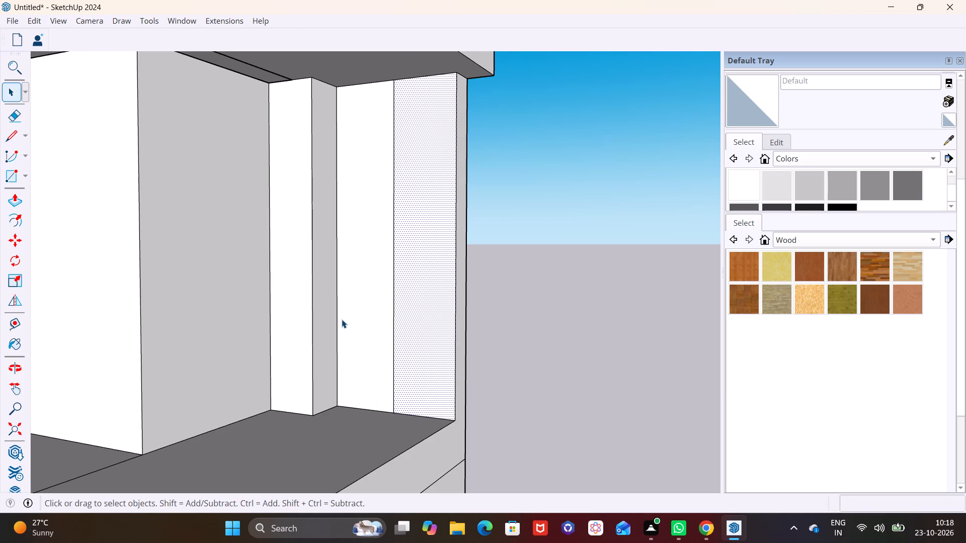
Draw a horizontal line about 1' 9 1/16" long across the side wall from the column's edge to the vertical line.
scroll(342, 319, up, 2)
middle_drag(338, 339, 334, 380)
scroll(333, 380, up, 3)
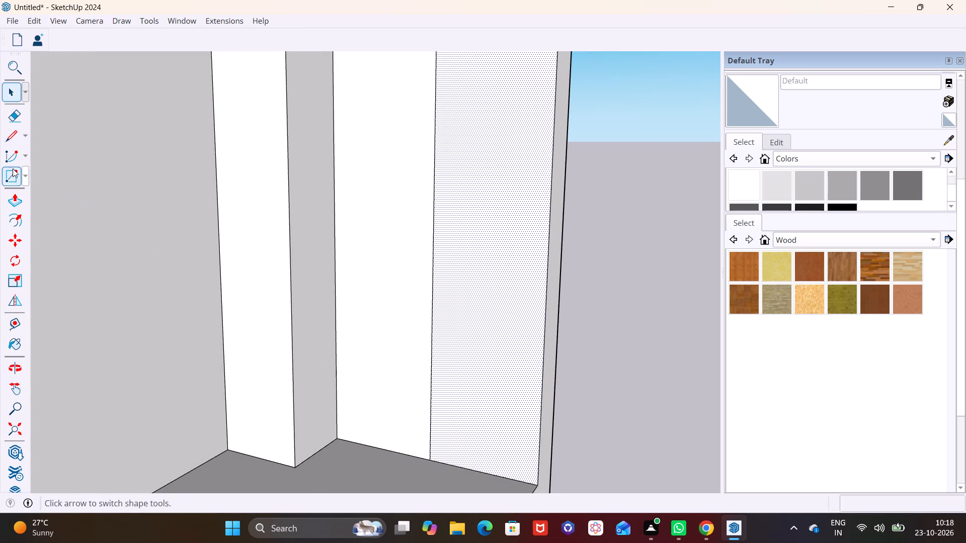
click(15, 134)
middle_drag(369, 384, 345, 356)
scroll(392, 314, up, 2)
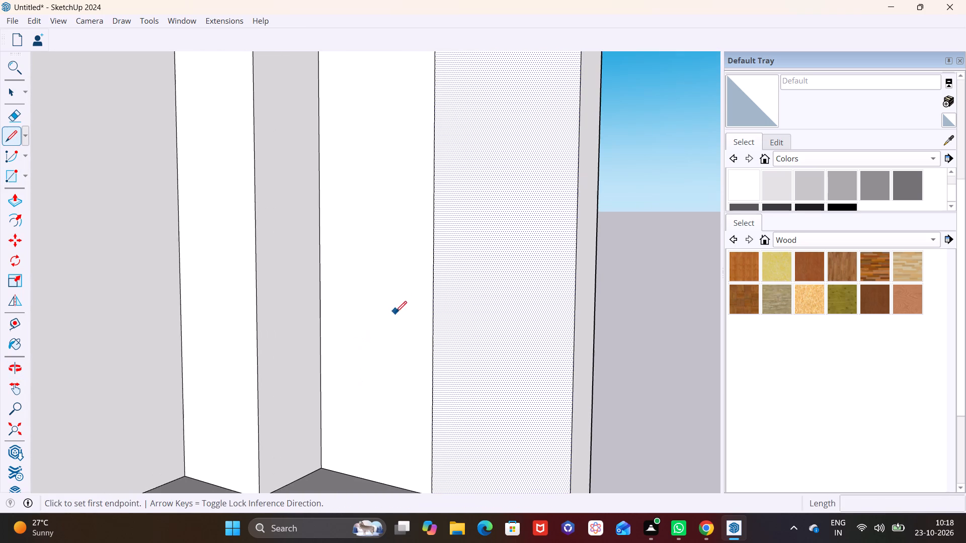
click(323, 228)
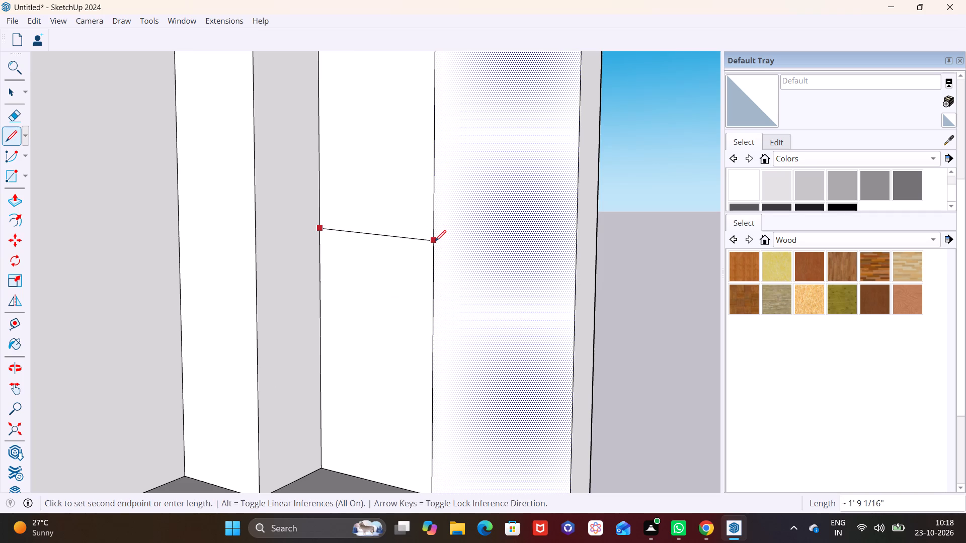
click(435, 241)
Push/Pull the lower wall panel beside the column 3/4" out into the porch.
key(space)
click(413, 280)
click(15, 202)
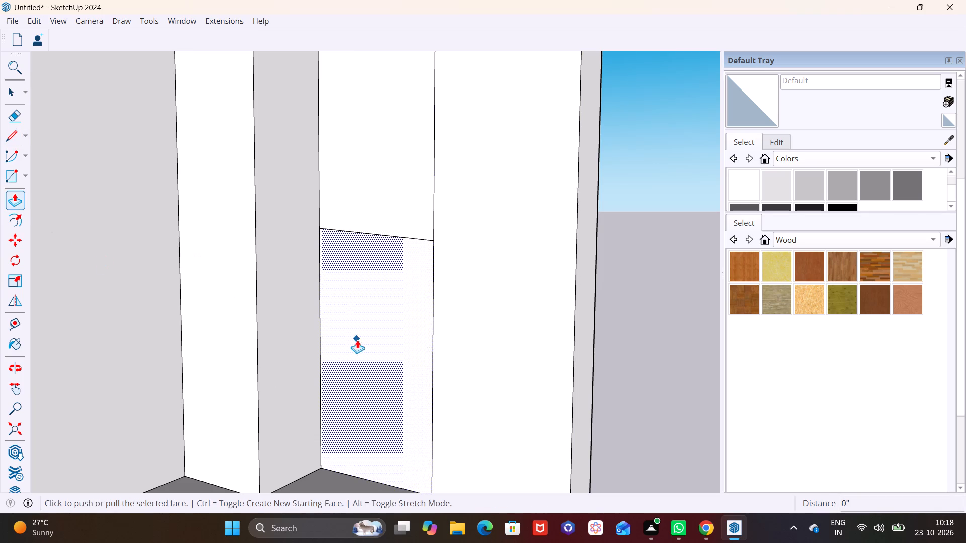
click(385, 329)
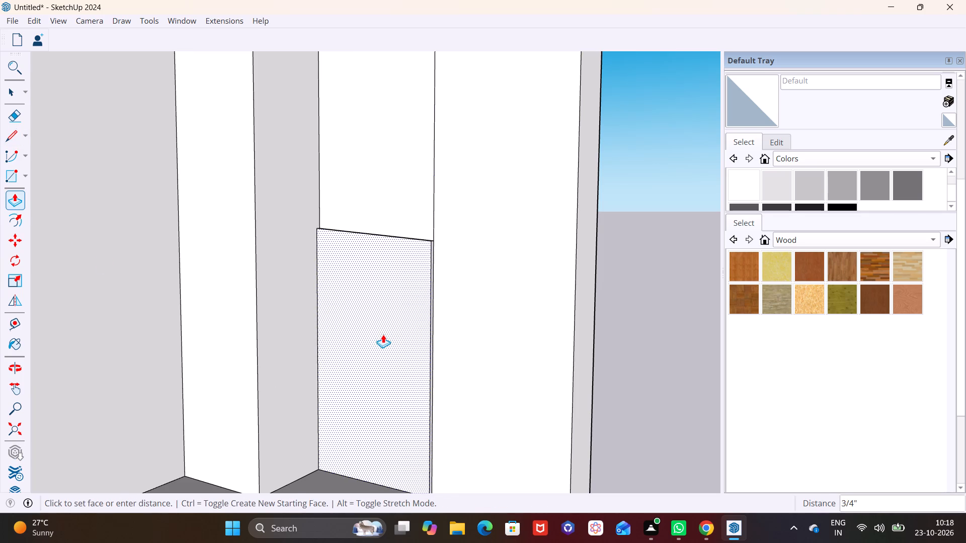
click(383, 334)
key(space)
click(633, 374)
Examine the porch interior, its new low panel and the front of the house from several angles.
scroll(358, 388, down, 8)
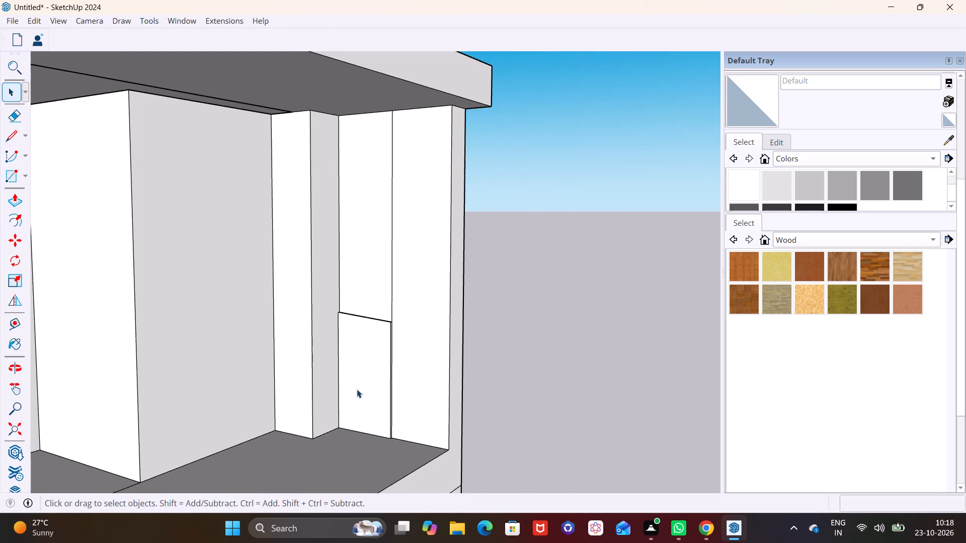
middle_drag(357, 389, 352, 361)
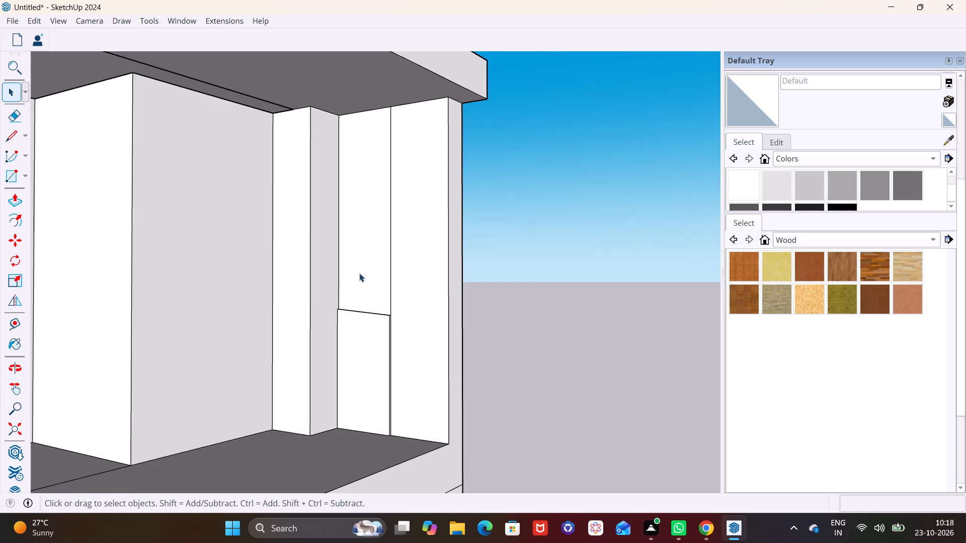
shift+middle_drag(359, 273, 445, 264)
scroll(414, 286, down, 11)
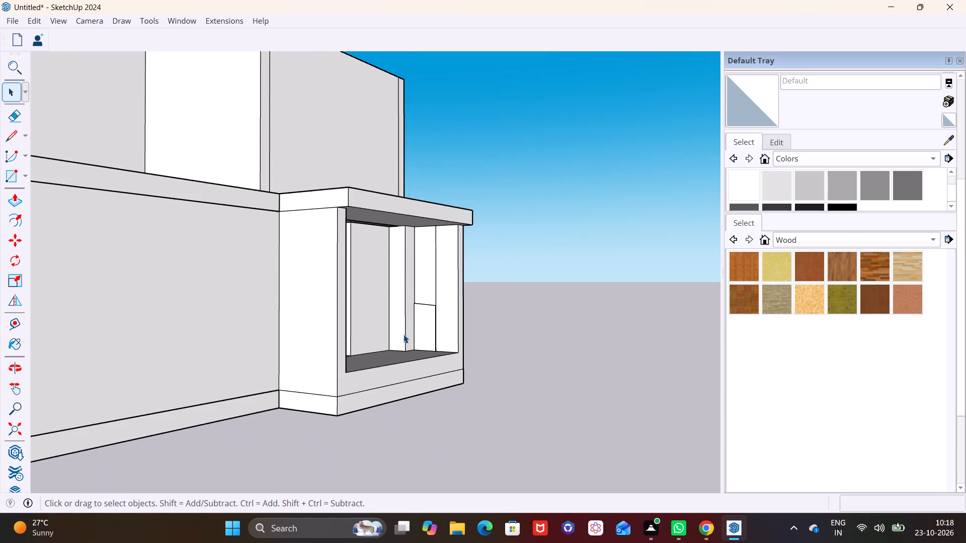
middle_drag(404, 334, 403, 343)
shift+middle_drag(402, 337, 450, 368)
Open 3D Warehouse and look through the models for the search term "window" to find a suitable three-panel window.
click(183, 14)
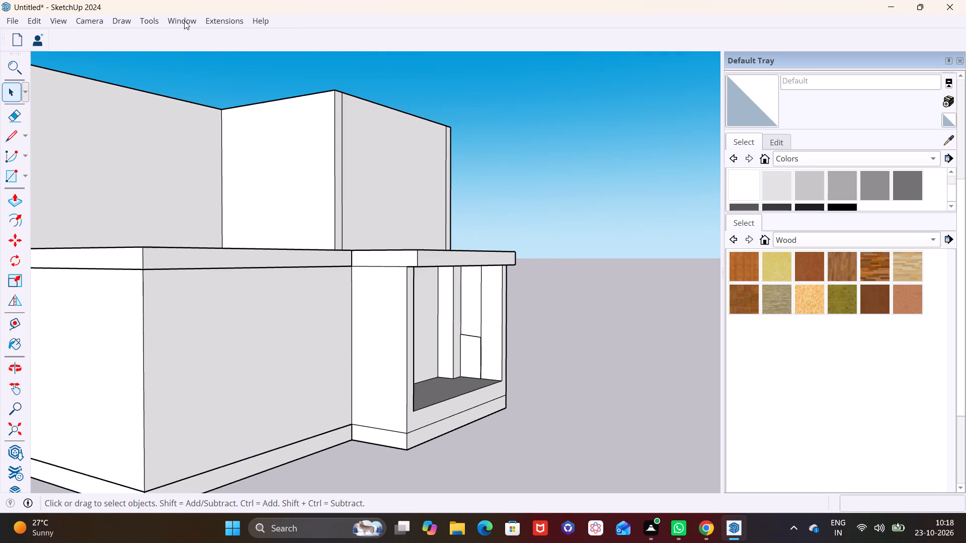
click(184, 21)
click(219, 121)
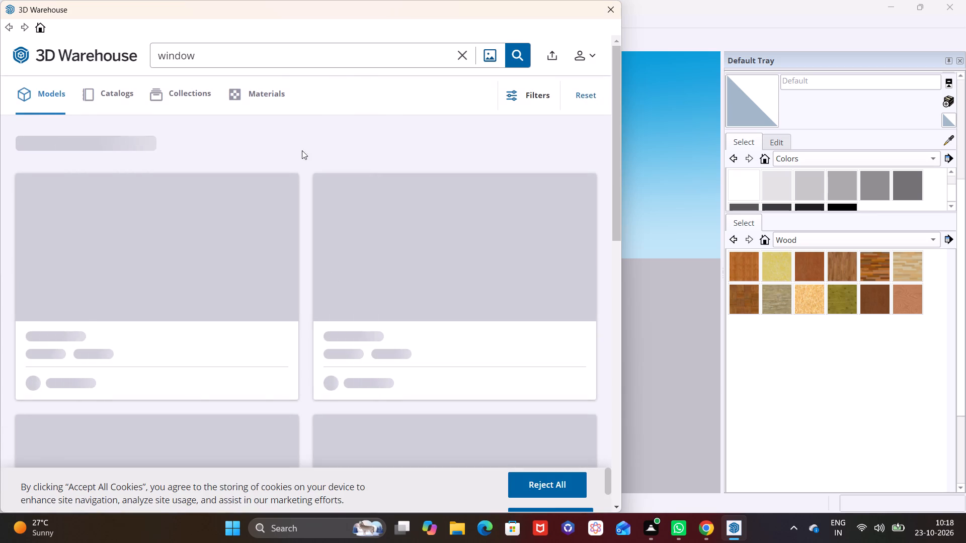
click(617, 505)
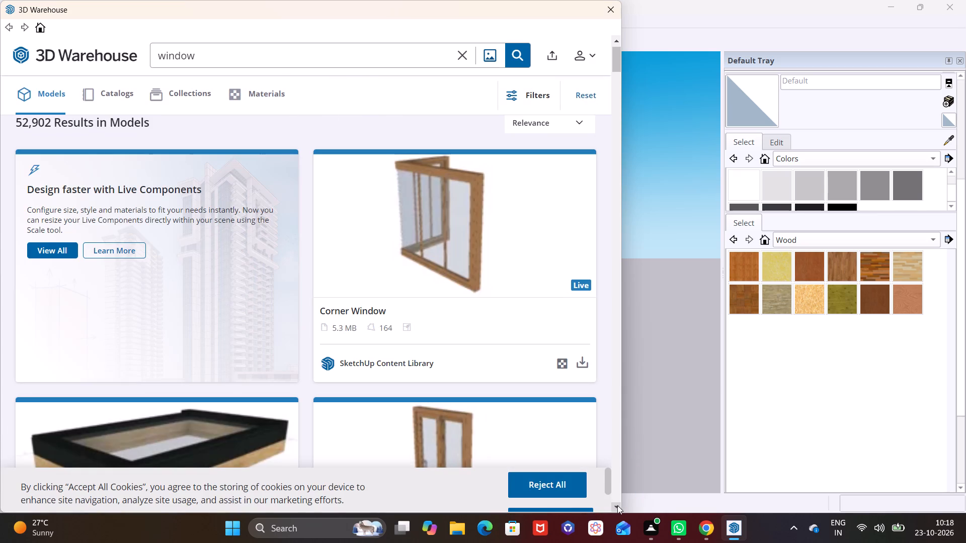
click(617, 505)
click(617, 505)
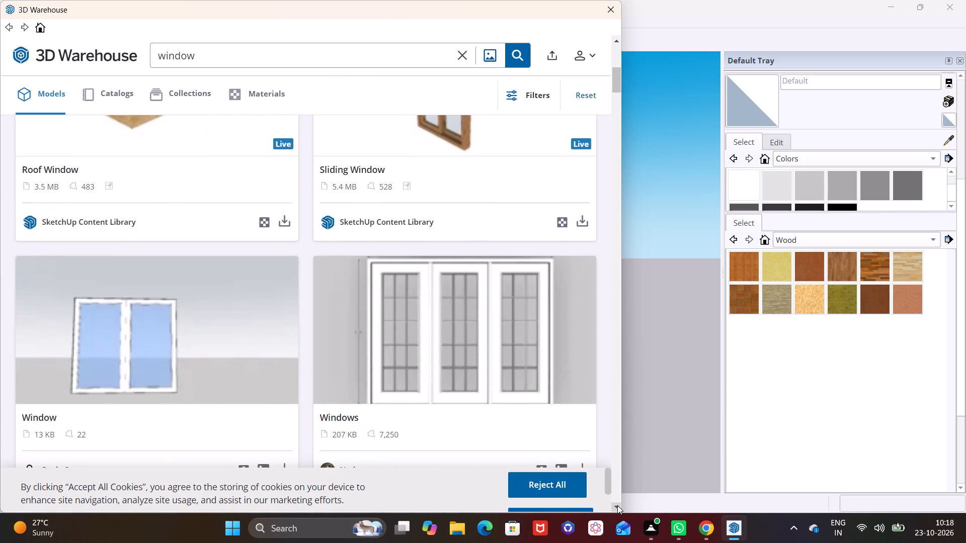
click(617, 505)
click(617, 505)
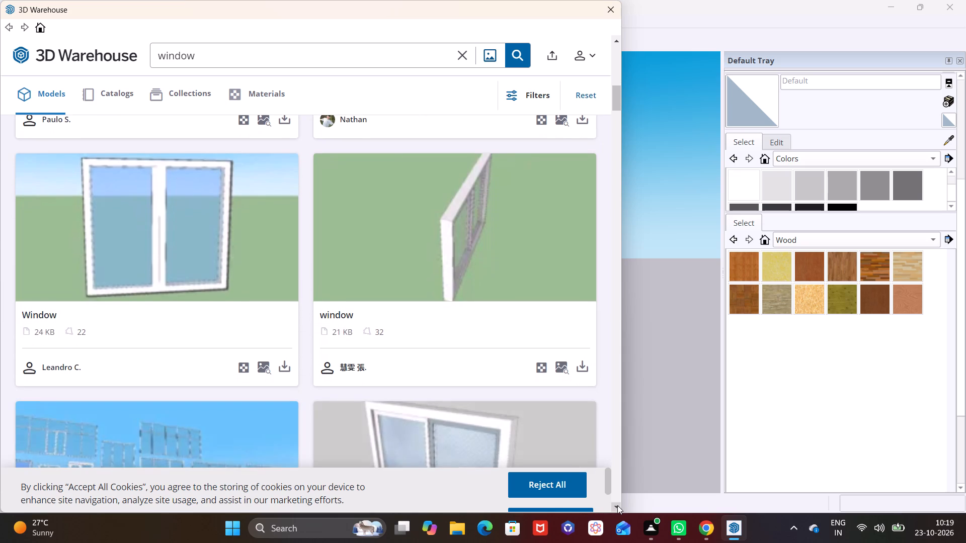
click(617, 505)
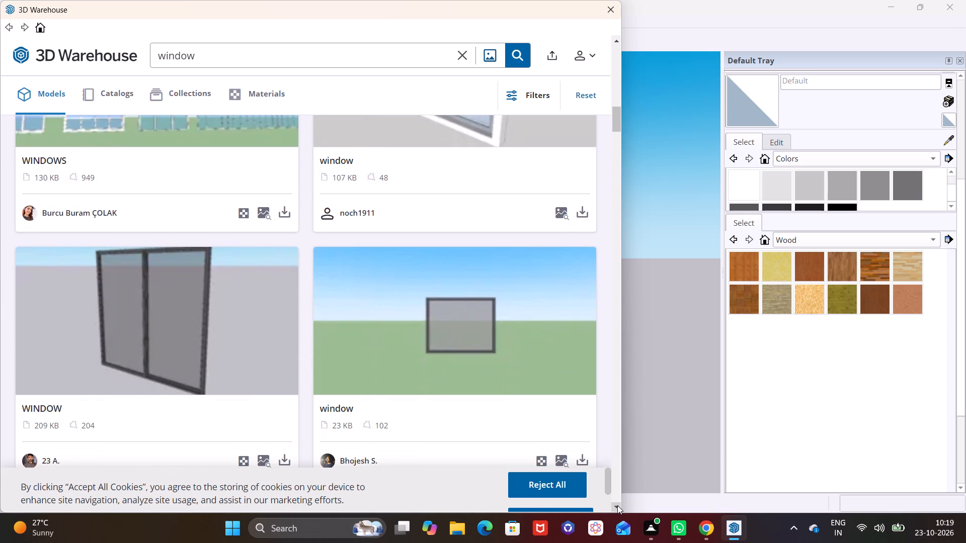
click(617, 505)
click(614, 504)
click(613, 503)
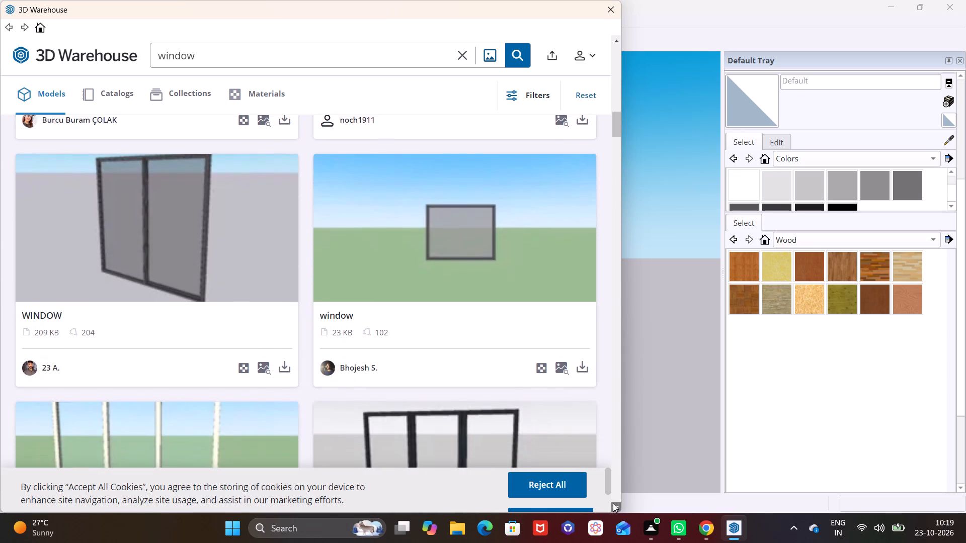
click(610, 502)
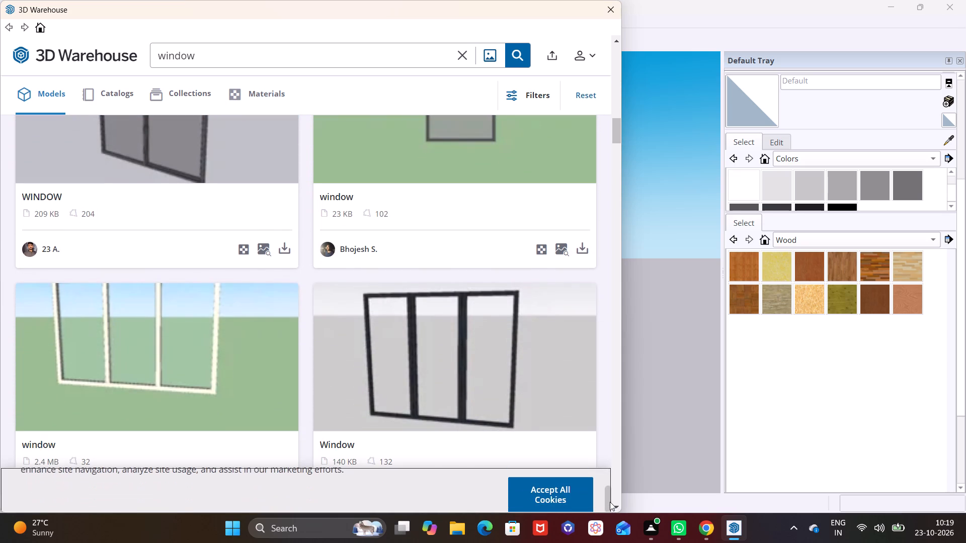
click(615, 504)
click(615, 504)
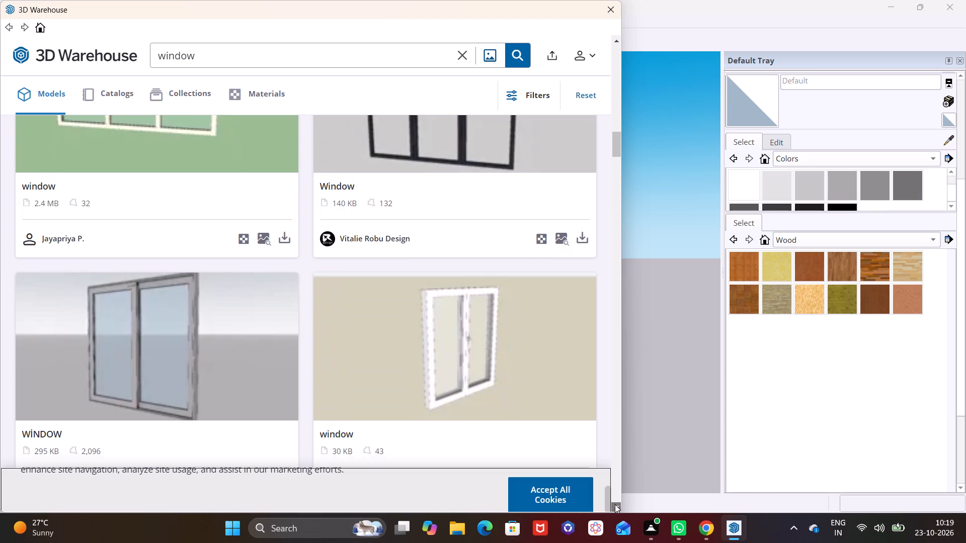
click(615, 504)
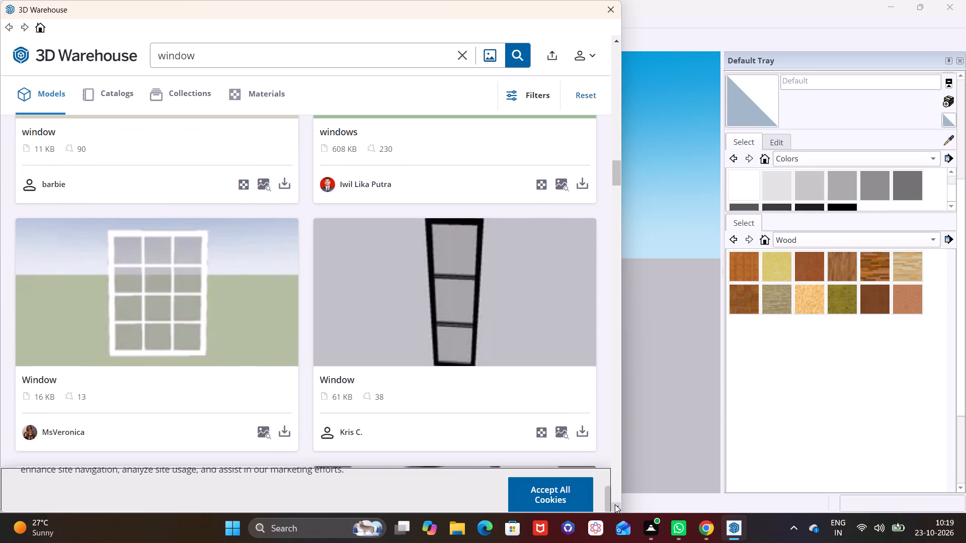
click(613, 504)
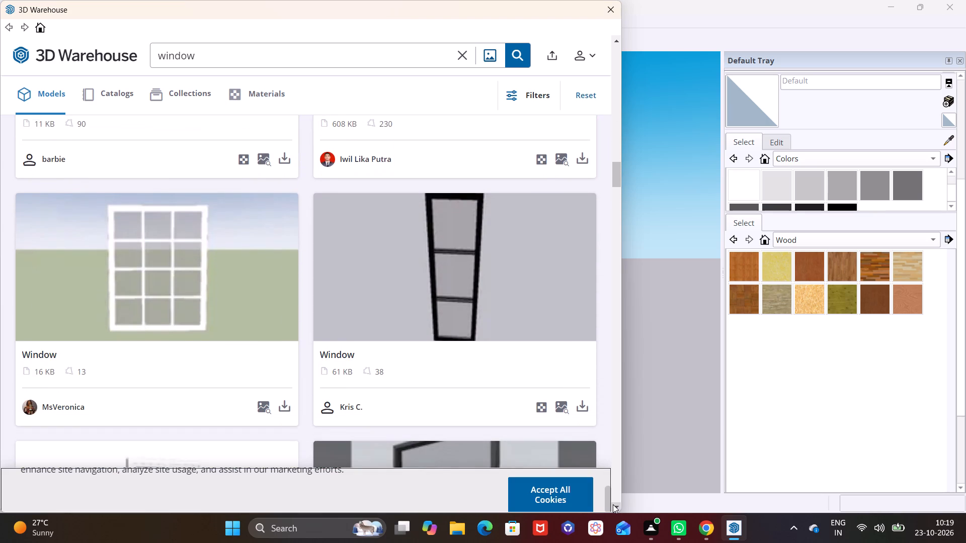
click(613, 504)
click(612, 504)
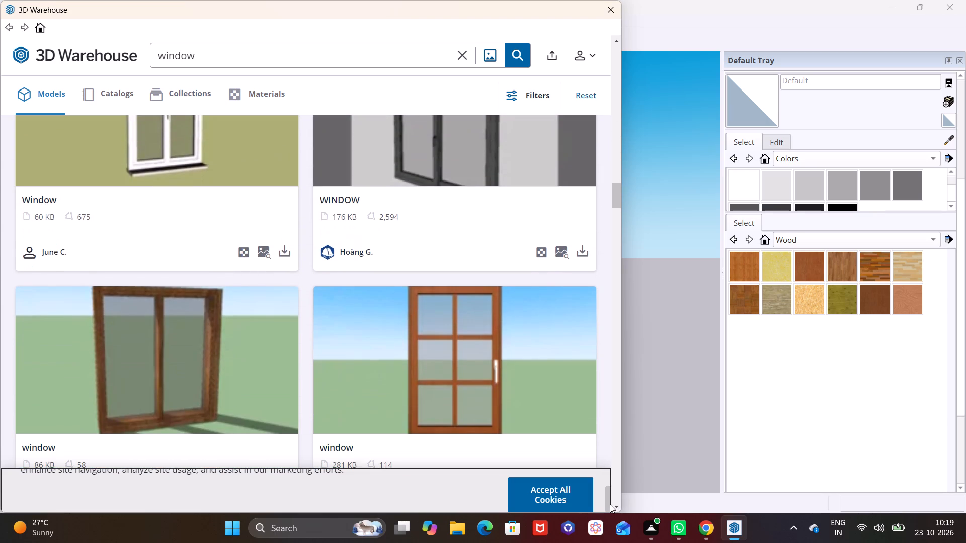
click(610, 504)
click(610, 504)
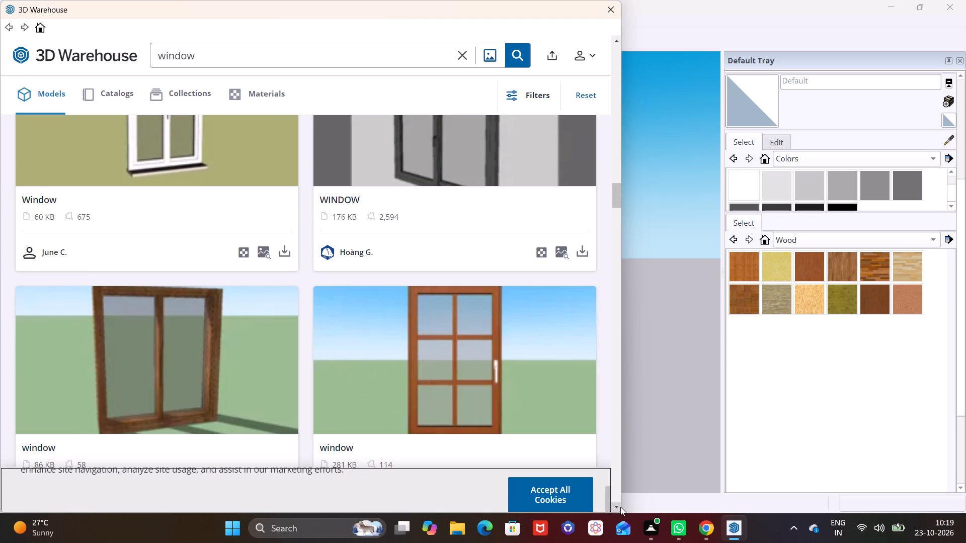
click(618, 507)
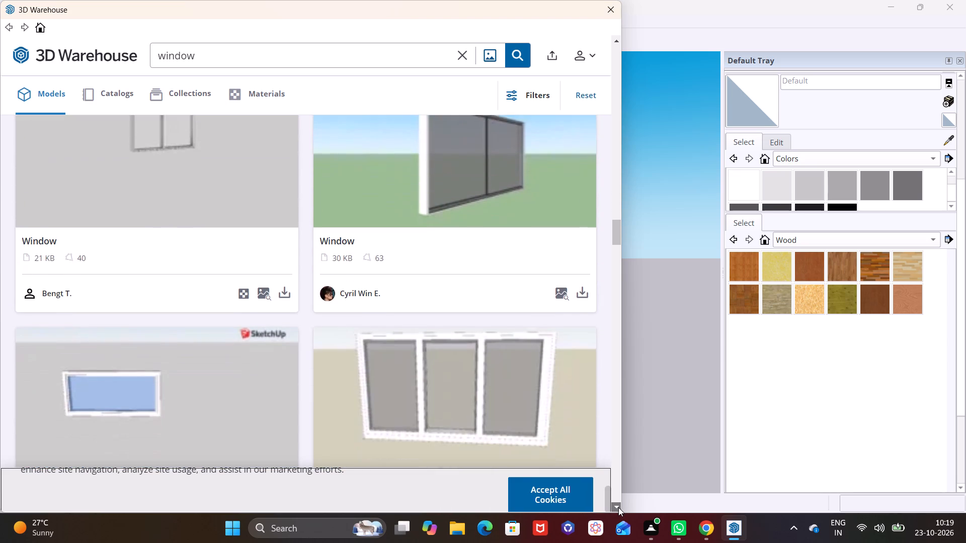
click(618, 507)
click(618, 507)
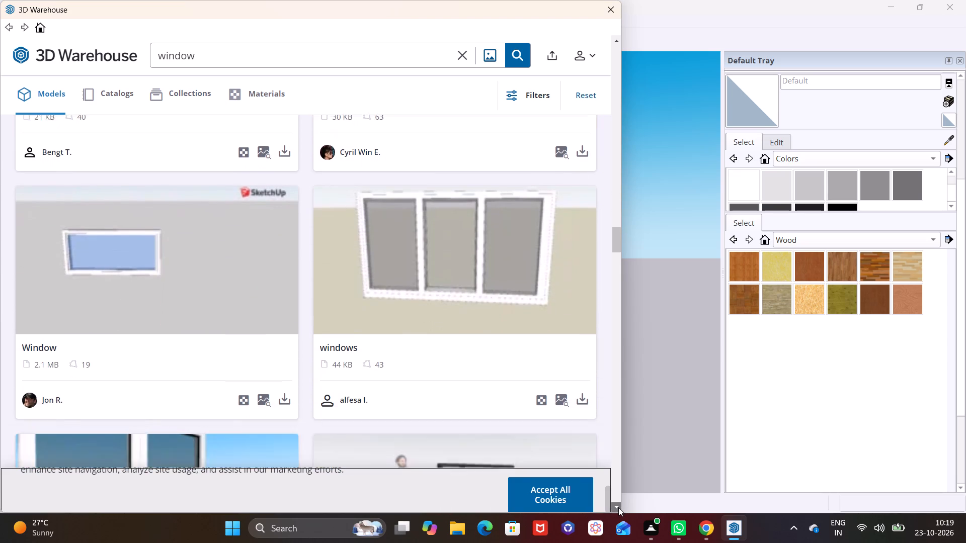
click(618, 507)
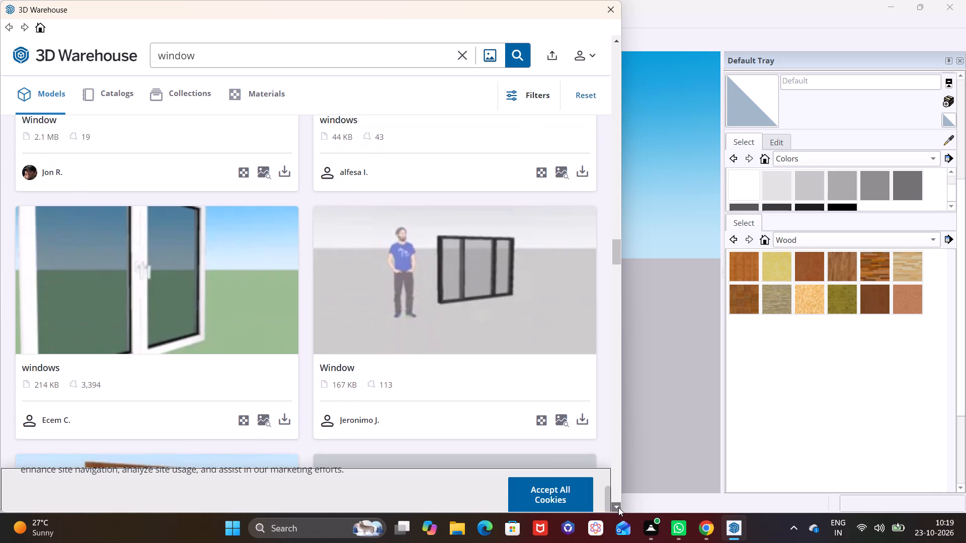
click(618, 507)
click(618, 507)
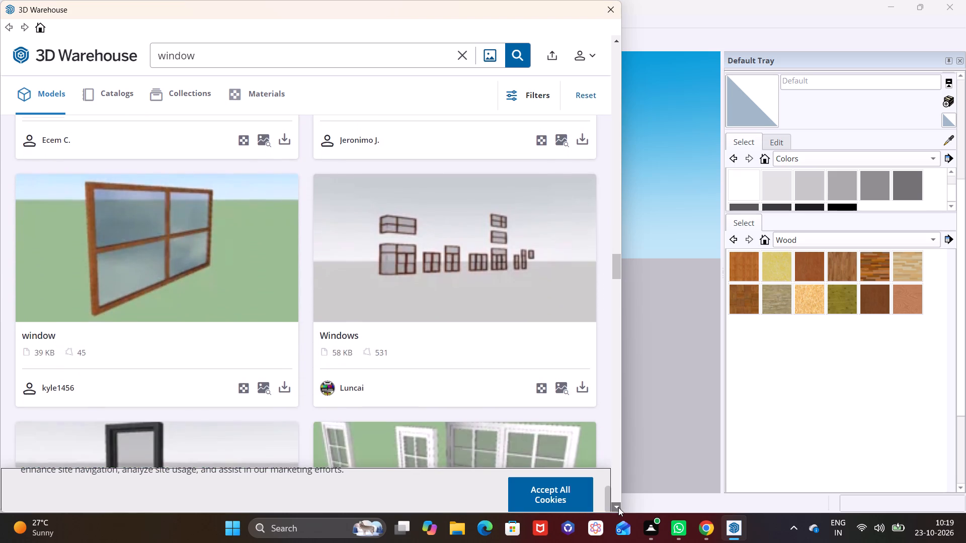
click(618, 507)
click(618, 507)
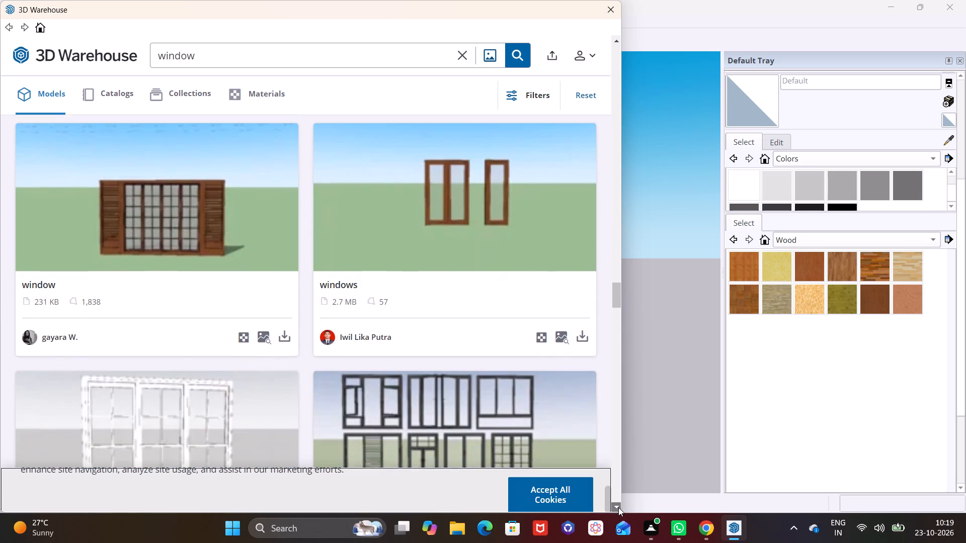
click(618, 507)
click(616, 506)
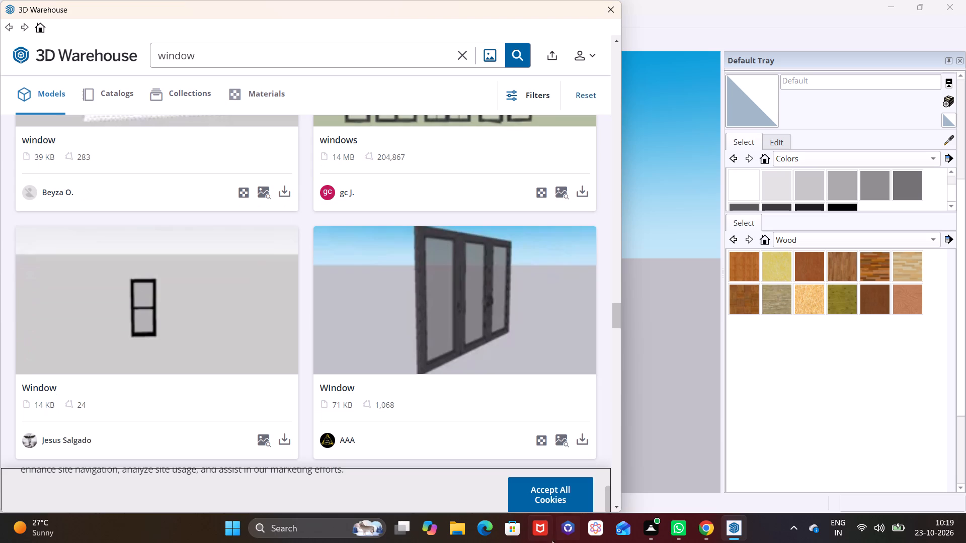
Load the 71 KB dark-framed three-panel "WIndow" directly into the model and place it on the ground beside the porch.
click(582, 435)
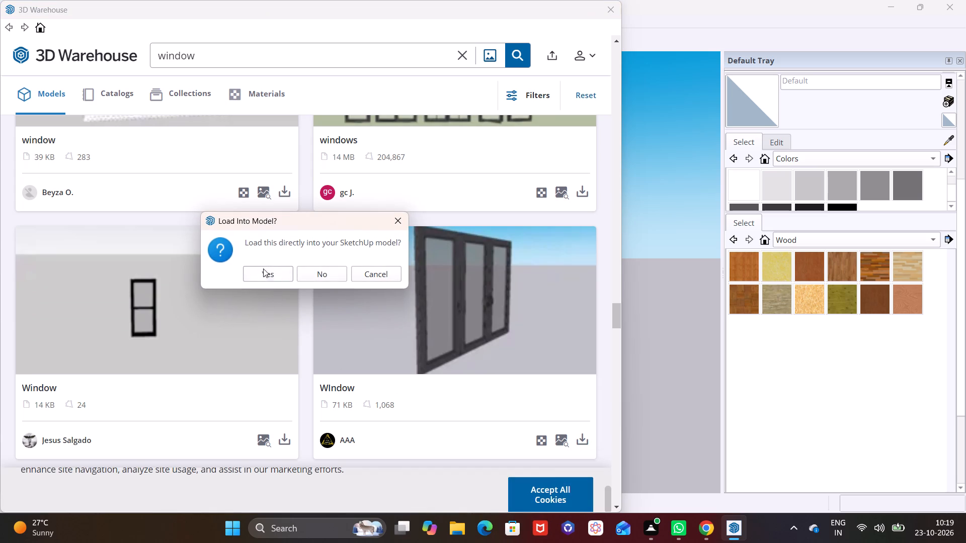
click(268, 270)
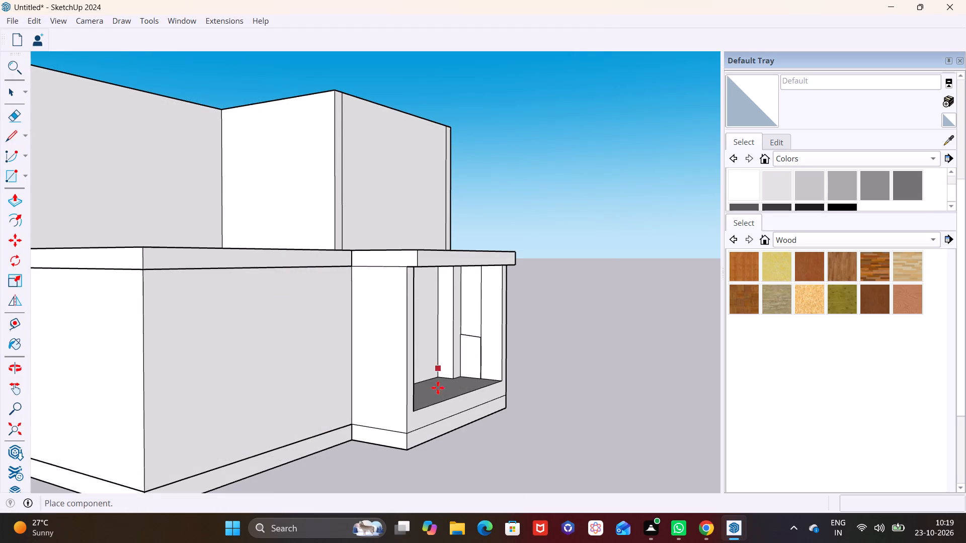
click(604, 454)
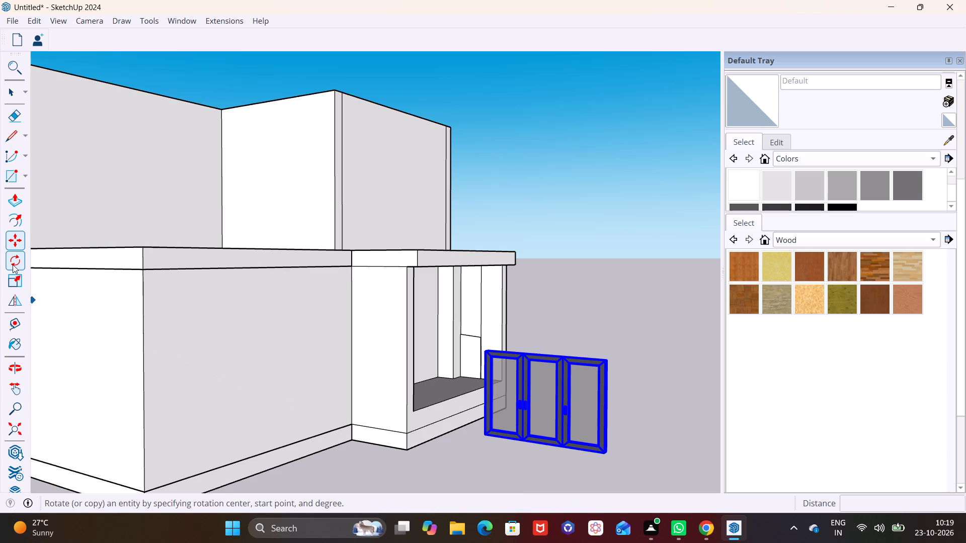
Rotate the window 90 degrees about the vertical axis so it is parallel to the porch front.
click(13, 264)
scroll(485, 396, down, 2)
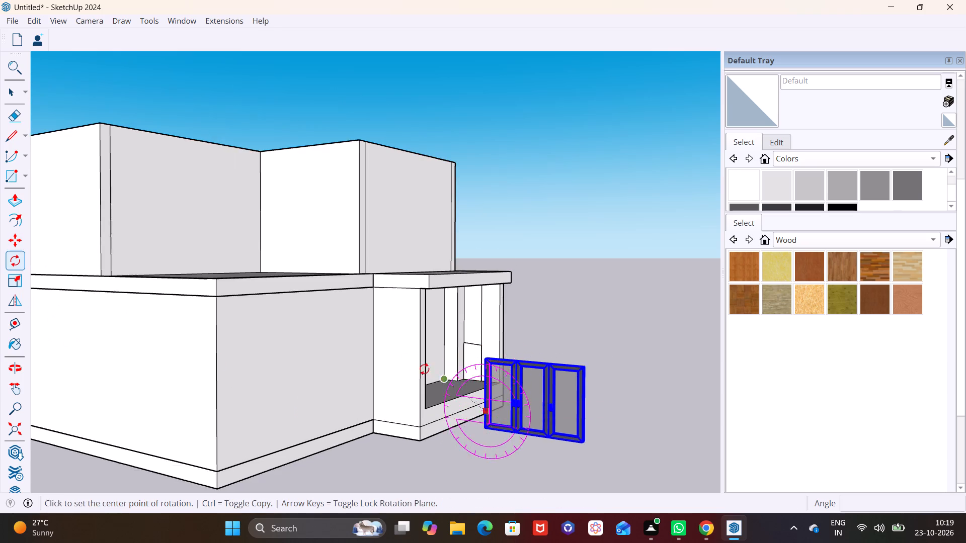
shift+middle_drag(398, 355, 340, 316)
middle_drag(356, 337, 329, 390)
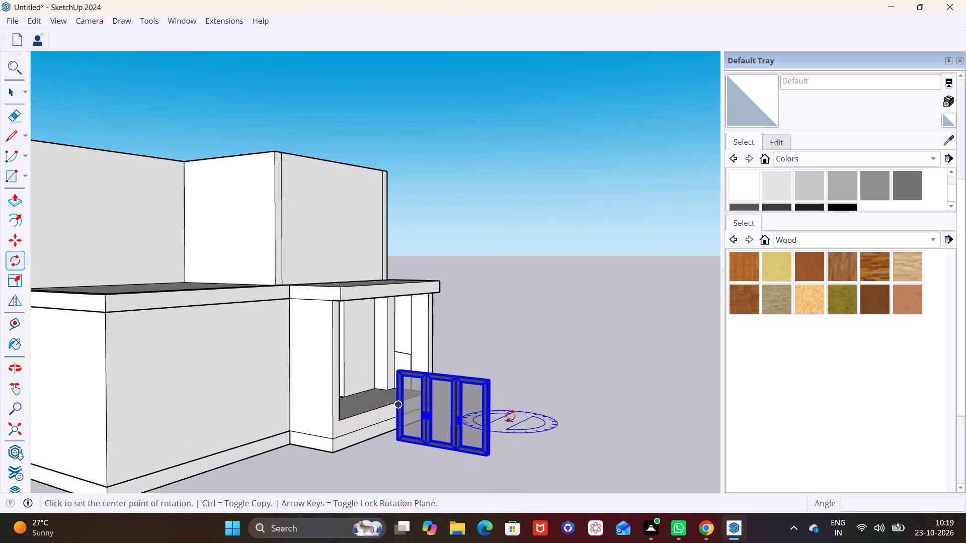
click(532, 418)
click(609, 439)
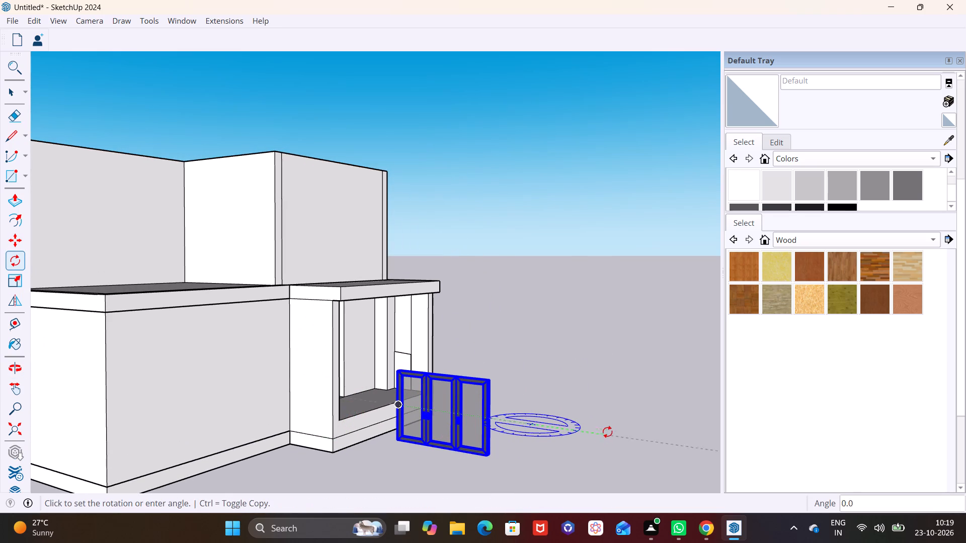
click(595, 386)
Move the window up onto the upper-storey front wall above the porch slab and deselect it.
key(m)
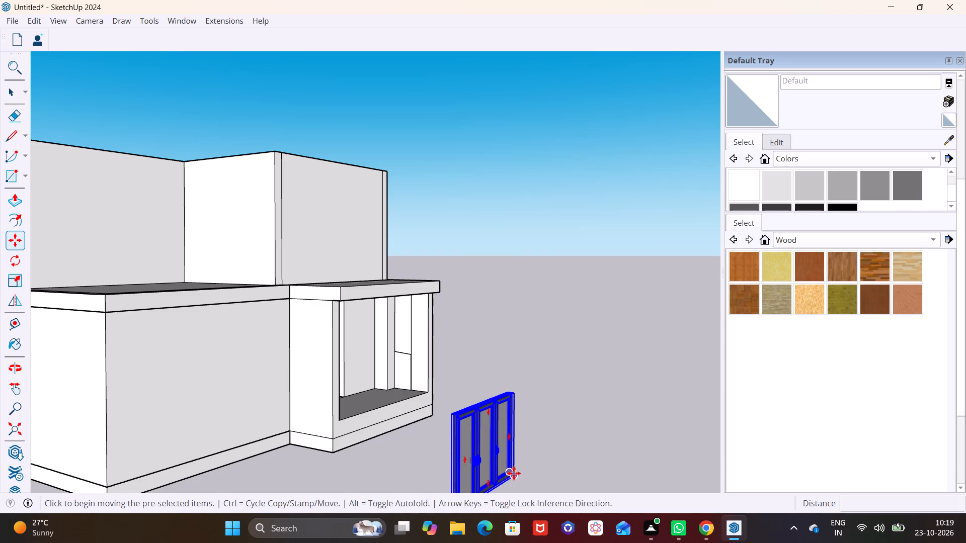
click(514, 473)
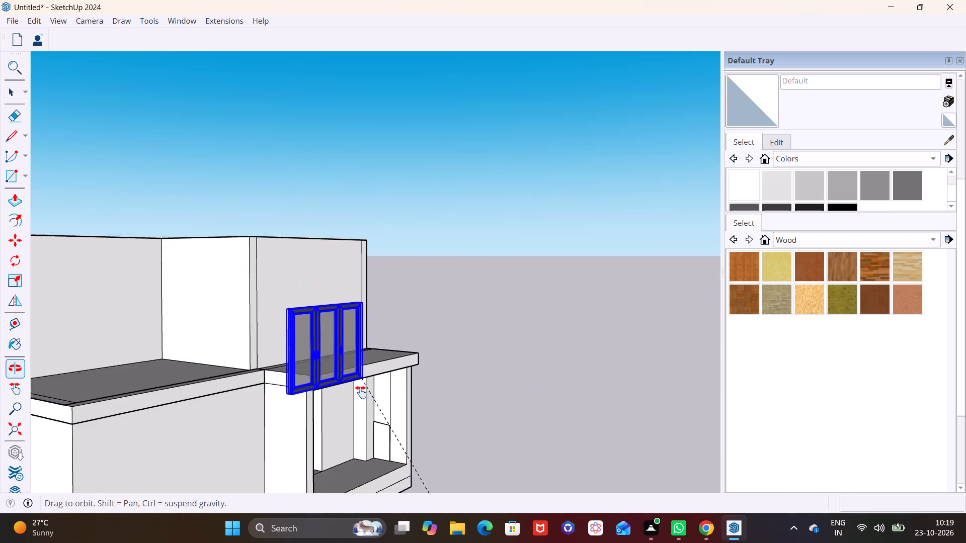
middle_drag(383, 396, 268, 429)
shift+middle_drag(300, 370, 442, 384)
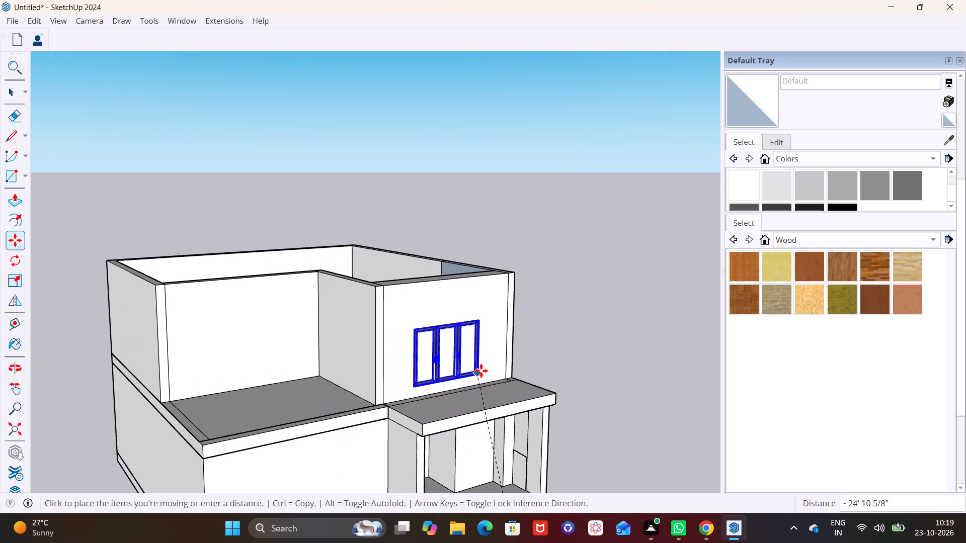
click(500, 360)
key(space)
click(619, 375)
Scale the three-panel window uniformly to 0.84 from its upper corner.
scroll(490, 324, up, 3)
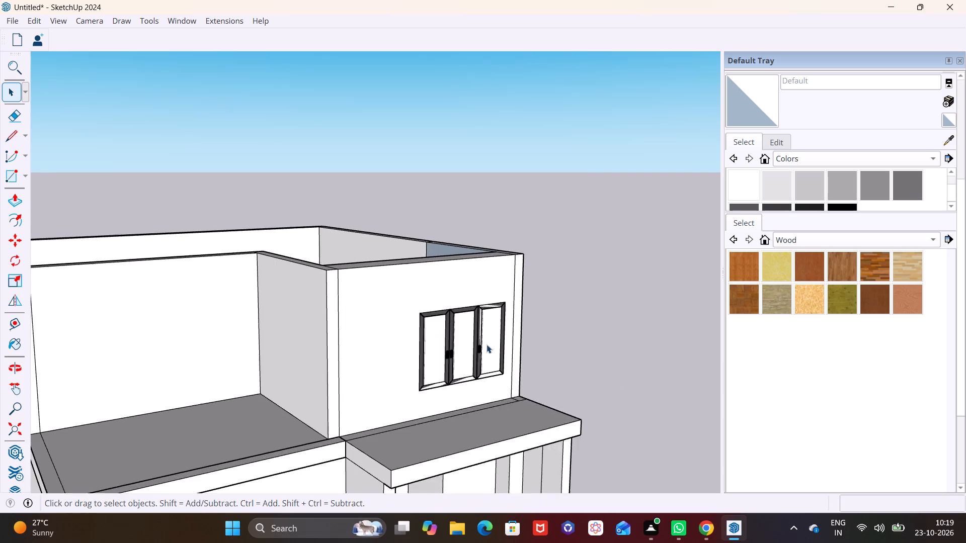
scroll(487, 344, up, 4)
middle_drag(464, 371, 413, 352)
middle_drag(446, 405, 598, 423)
scroll(482, 341, up, 2)
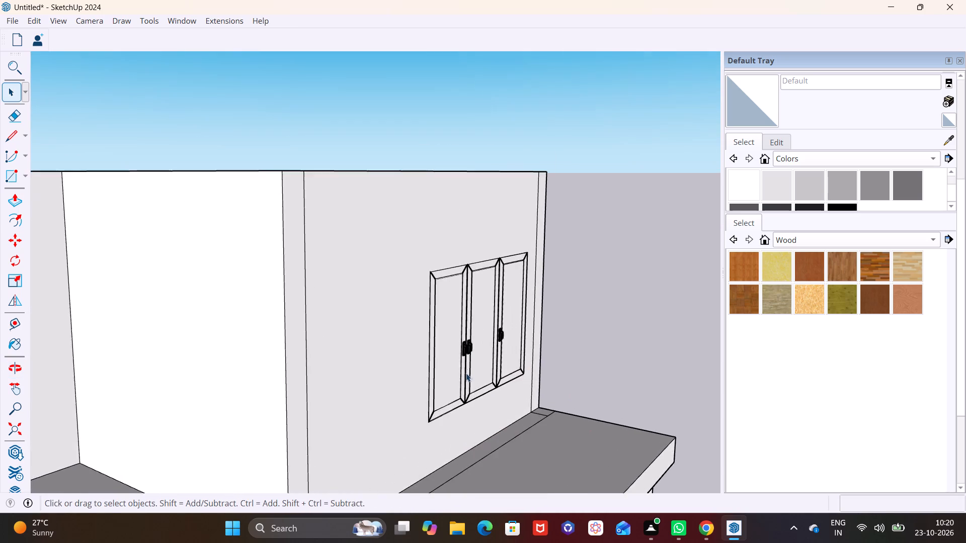
scroll(466, 373, up, 2)
middle_drag(464, 376, 344, 407)
click(381, 296)
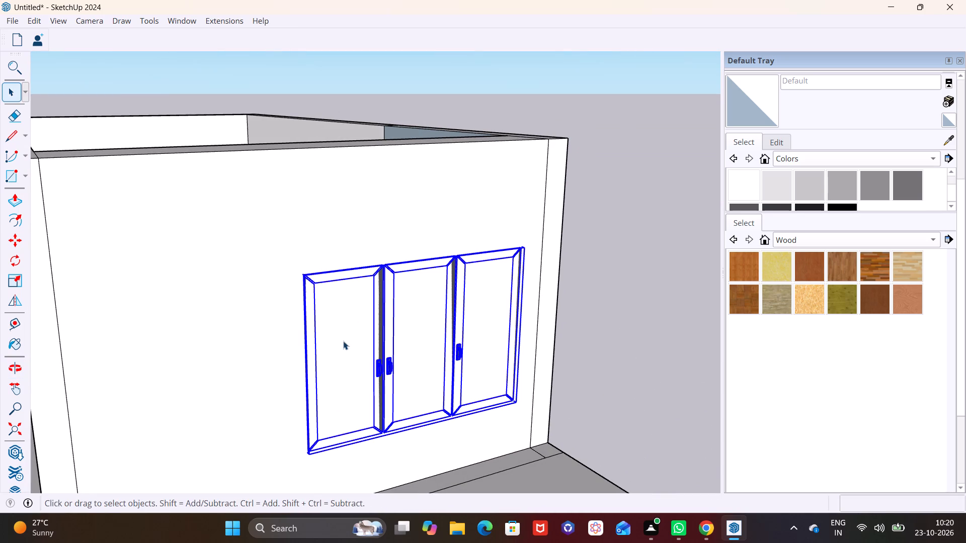
click(19, 284)
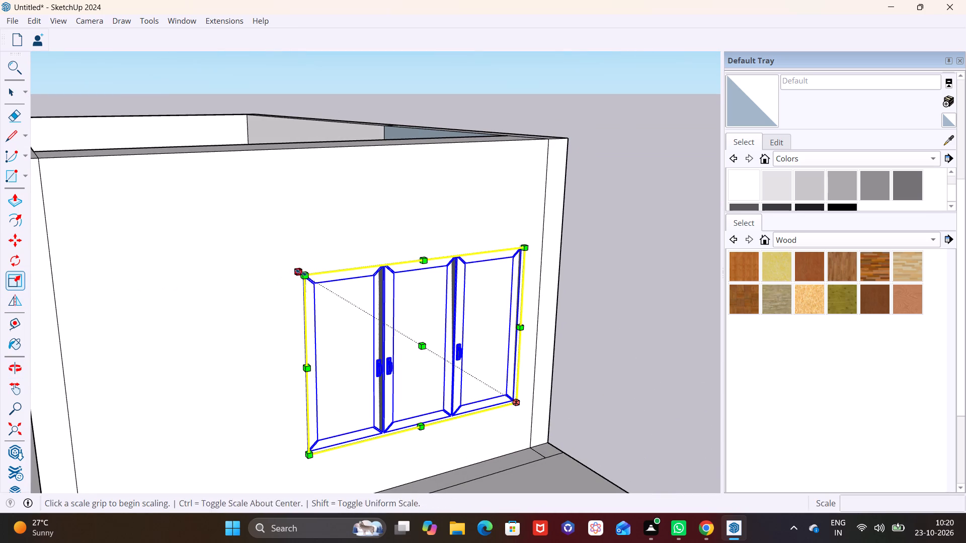
click(301, 273)
click(345, 300)
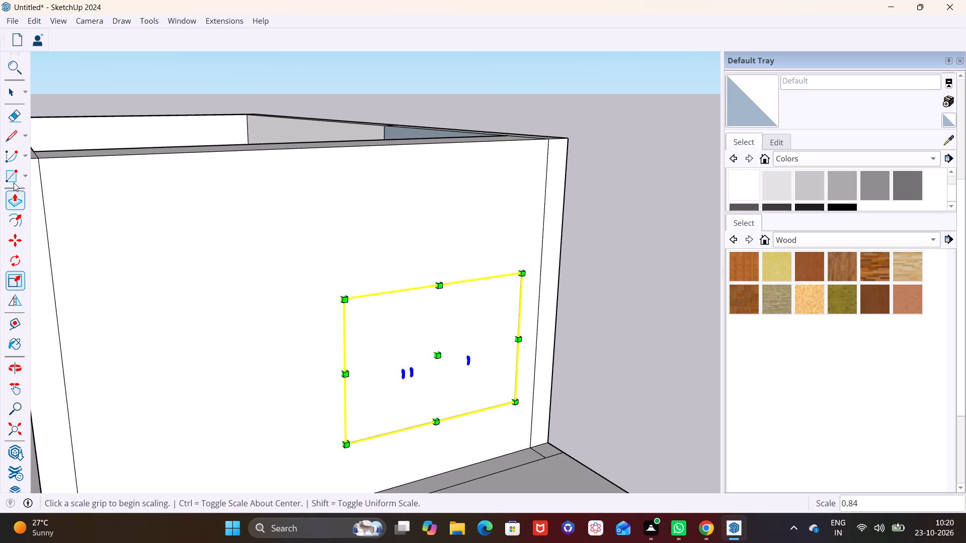
Move the scaled window 8 1/8" by its lower corner so its frame and glass sit proud of the wall face.
click(22, 236)
click(347, 438)
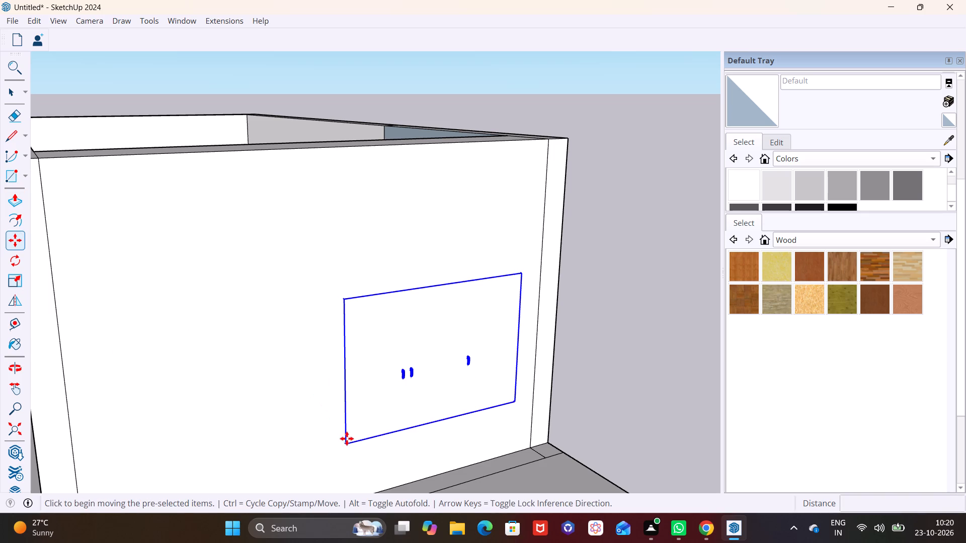
click(359, 453)
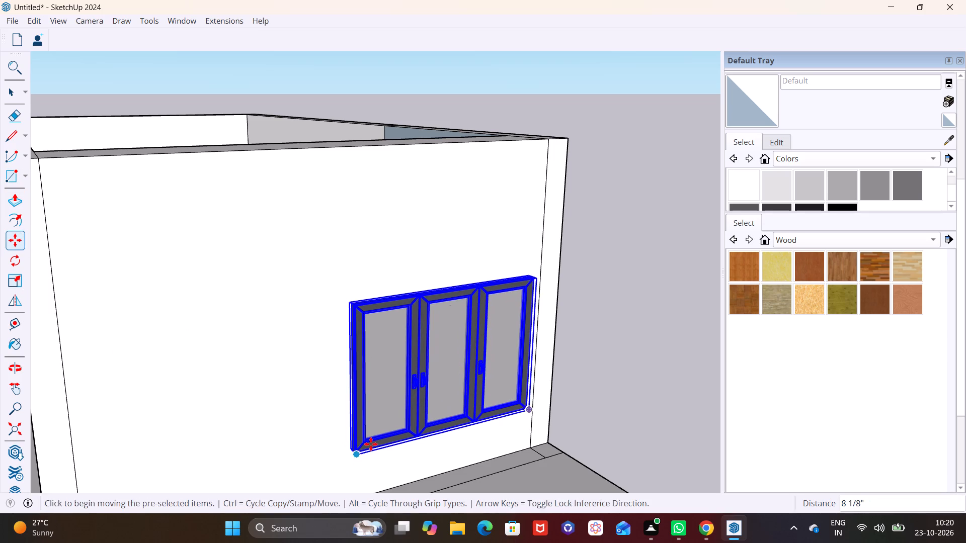
Deselect the three-panel window and check its placement on the upper-storey front wall above the porch slab.
key(space)
click(584, 409)
middle_drag(498, 379, 427, 281)
scroll(379, 311, down, 2)
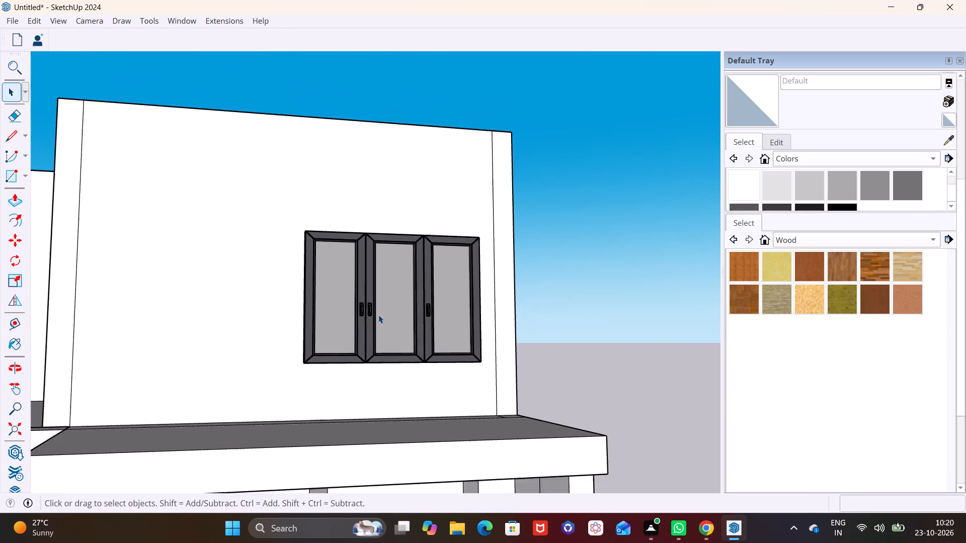
scroll(378, 315, down, 3)
middle_drag(354, 337, 258, 353)
scroll(280, 346, down, 2)
shift+middle_drag(299, 375, 349, 390)
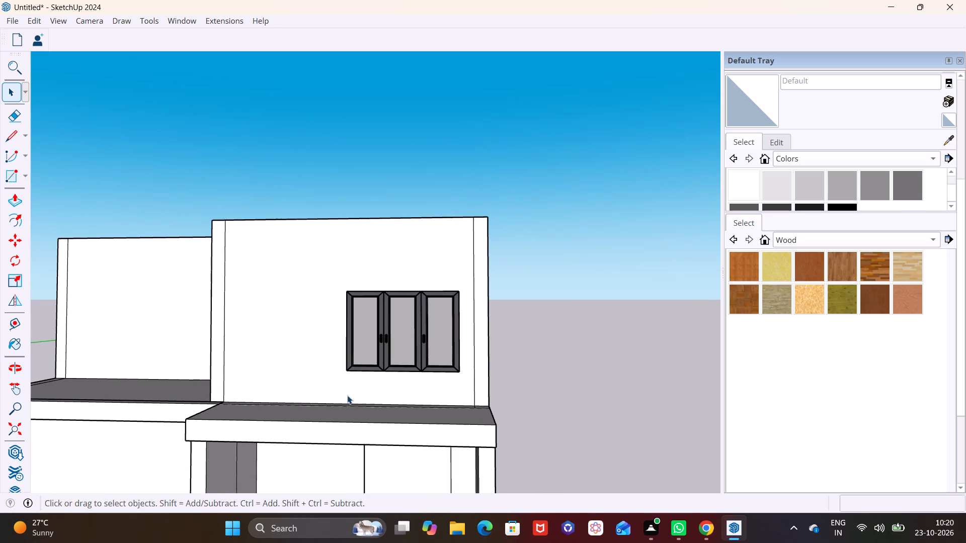
middle_drag(374, 404, 425, 411)
Open 3D Warehouse and search its models for "door".
click(176, 14)
click(176, 17)
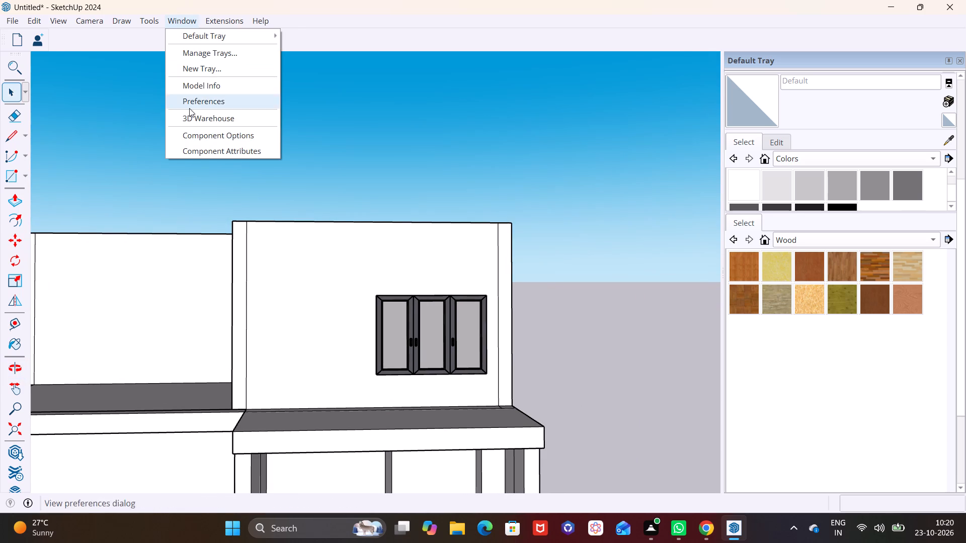
click(196, 115)
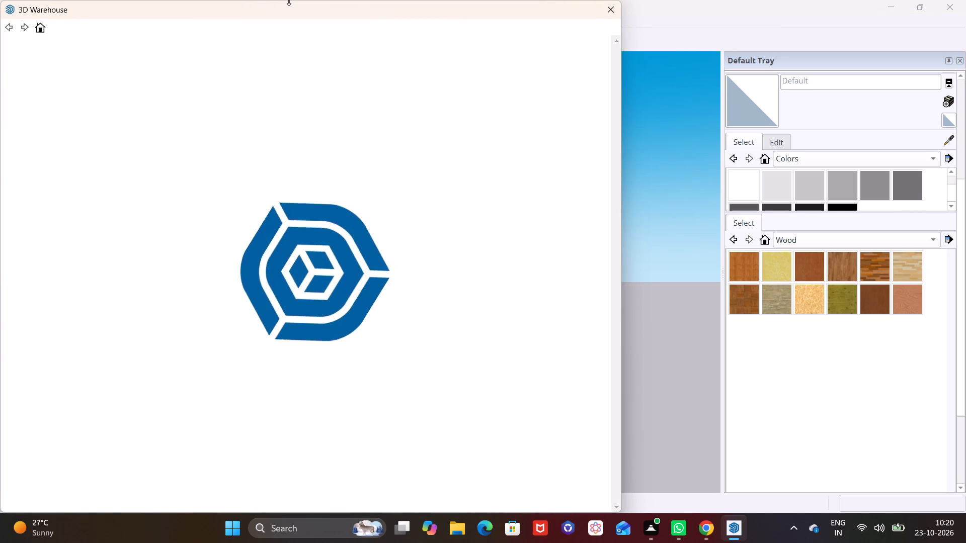
click(467, 58)
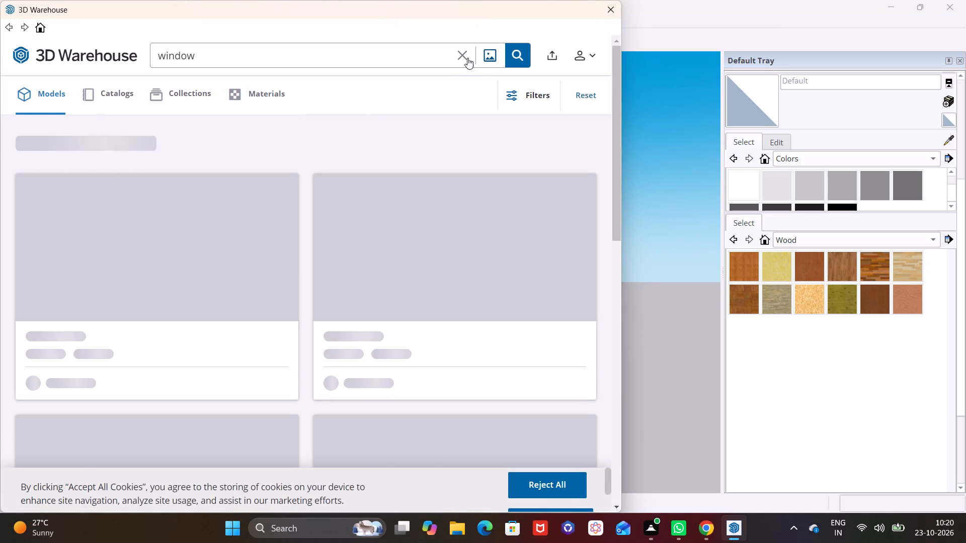
text(door)
click(520, 54)
Look through the first batch of door models for one that suits the house.
scroll(443, 269, down, 5)
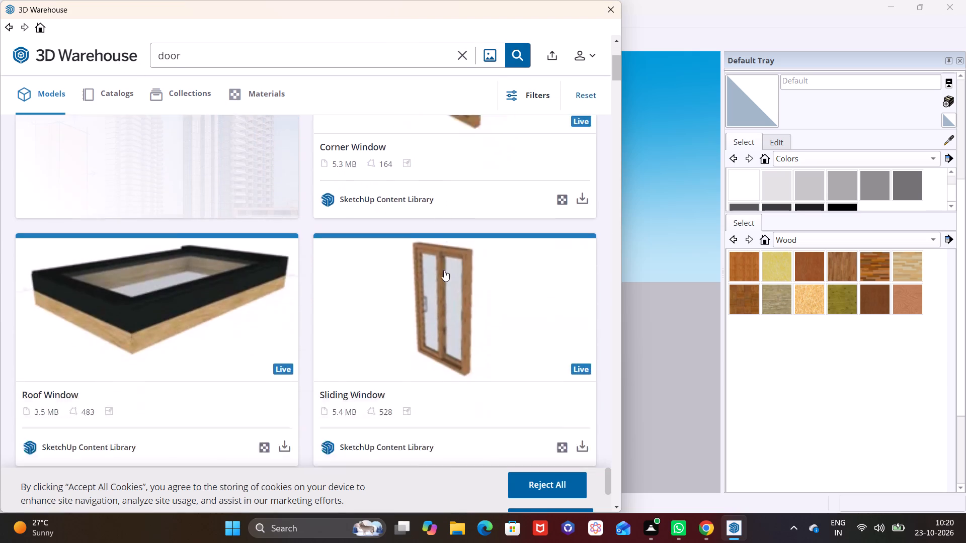
scroll(444, 270, down, 4)
scroll(444, 270, up, 2)
scroll(444, 270, down, 1)
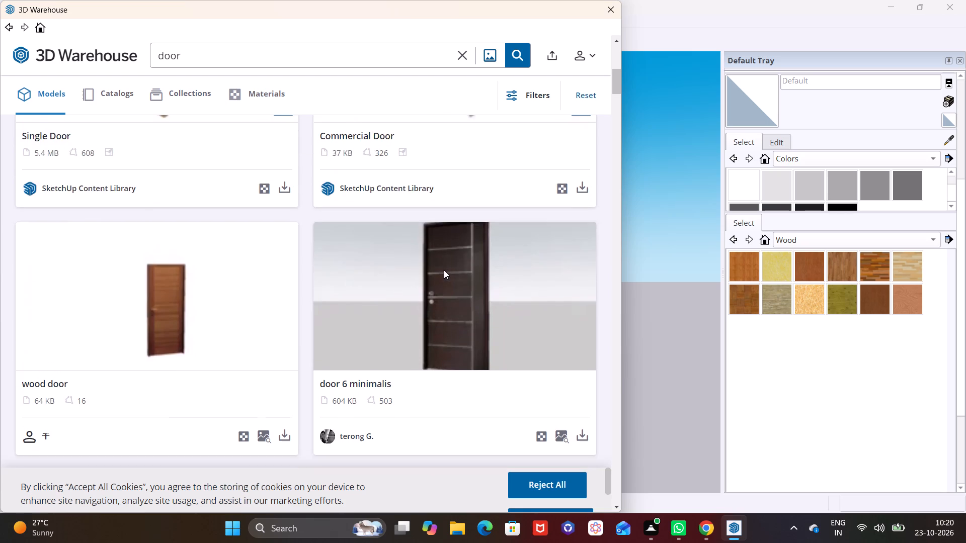
scroll(444, 270, down, 1)
click(616, 505)
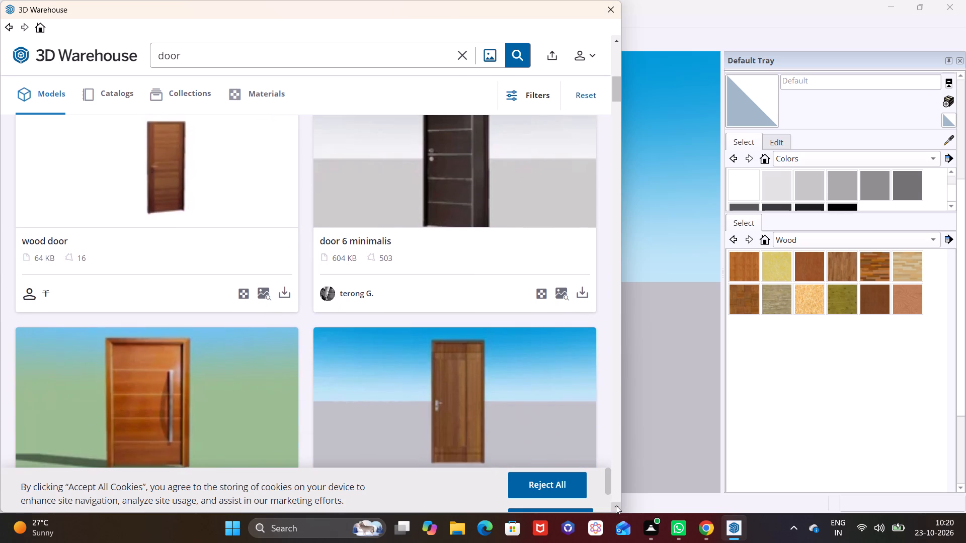
click(616, 505)
click(616, 505)
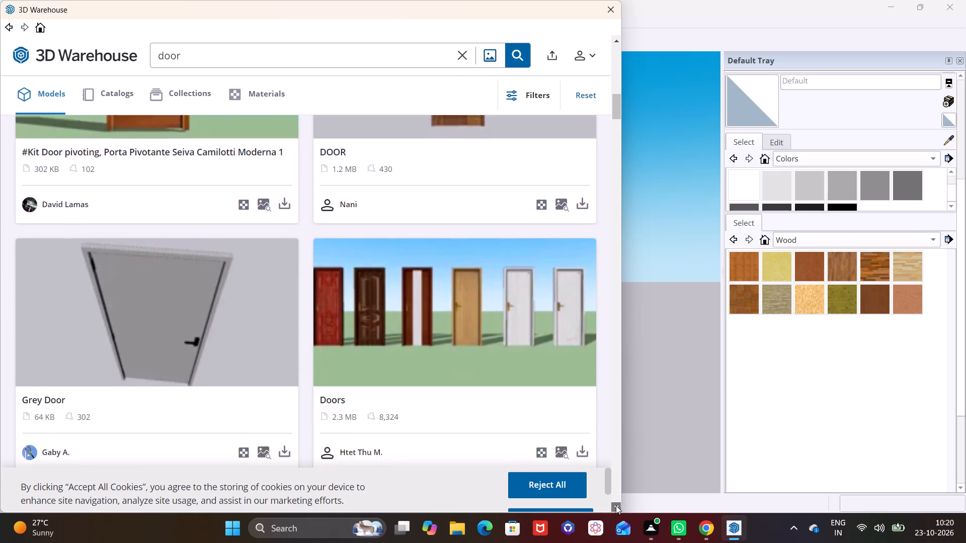
click(615, 503)
click(615, 503)
click(615, 503)
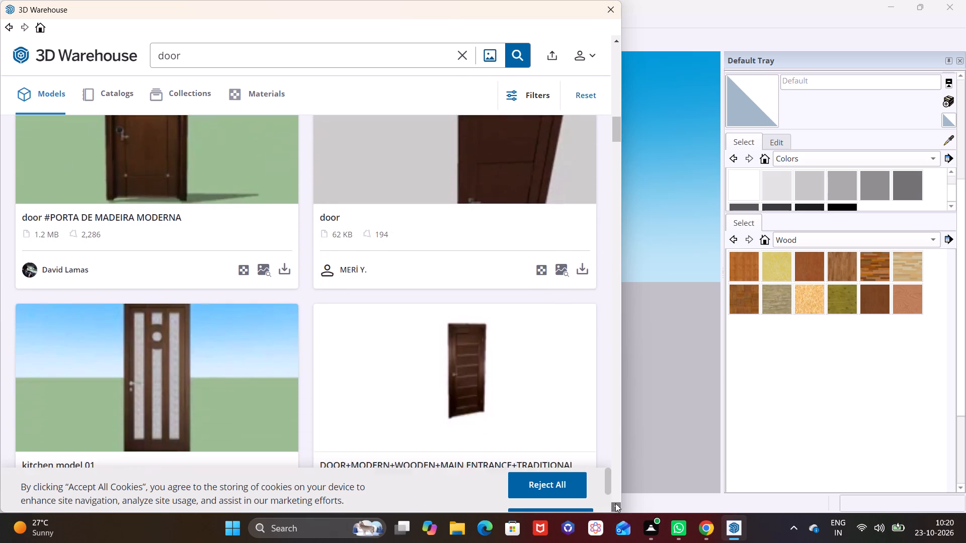
click(615, 503)
click(615, 503)
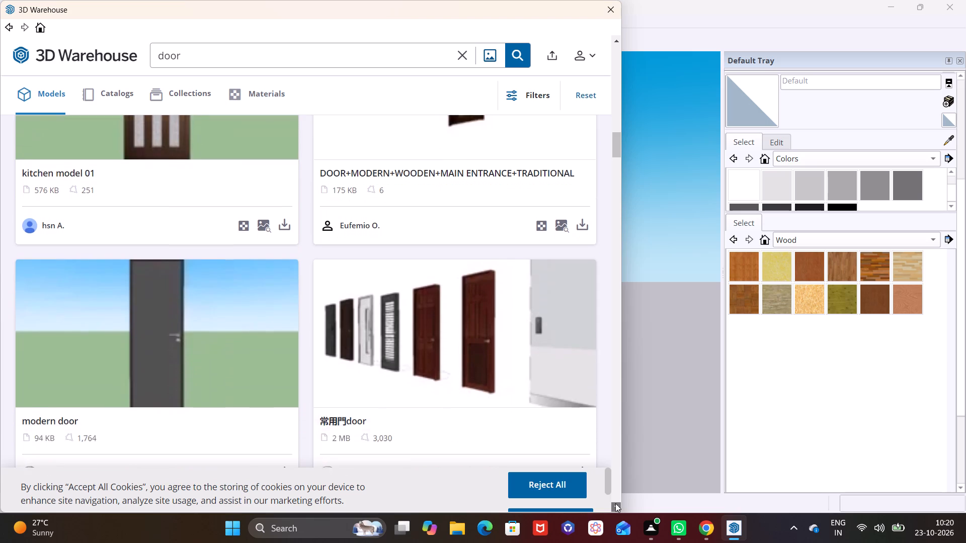
click(615, 503)
click(615, 503)
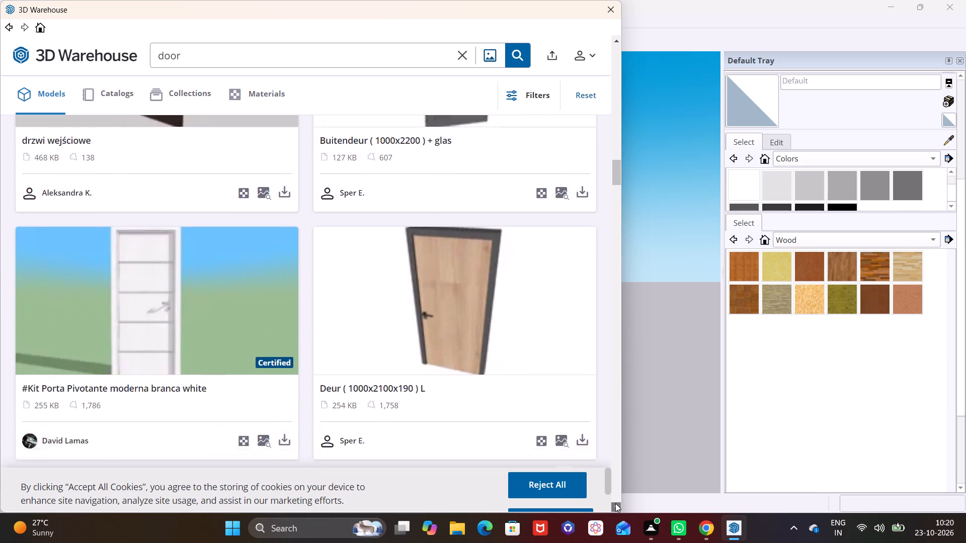
click(615, 503)
click(615, 503)
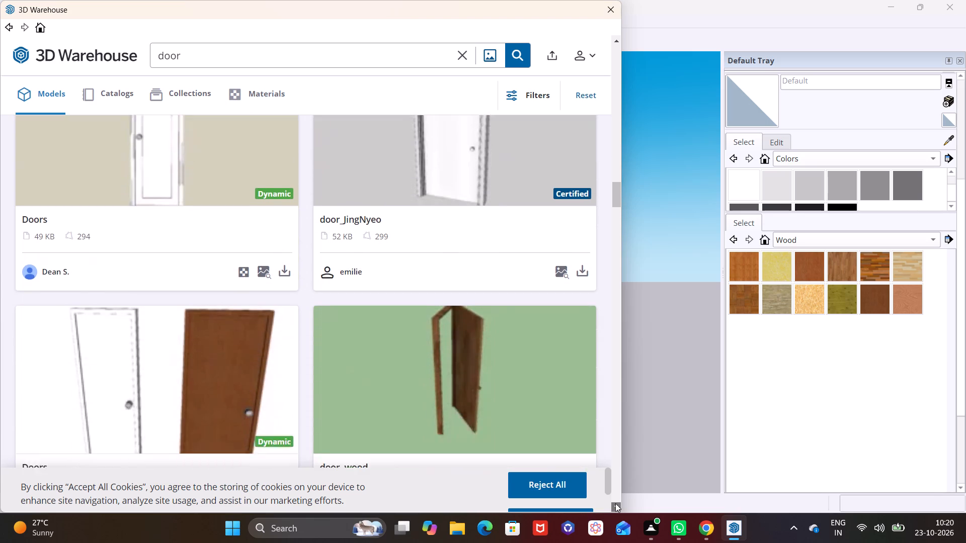
click(615, 503)
click(615, 503)
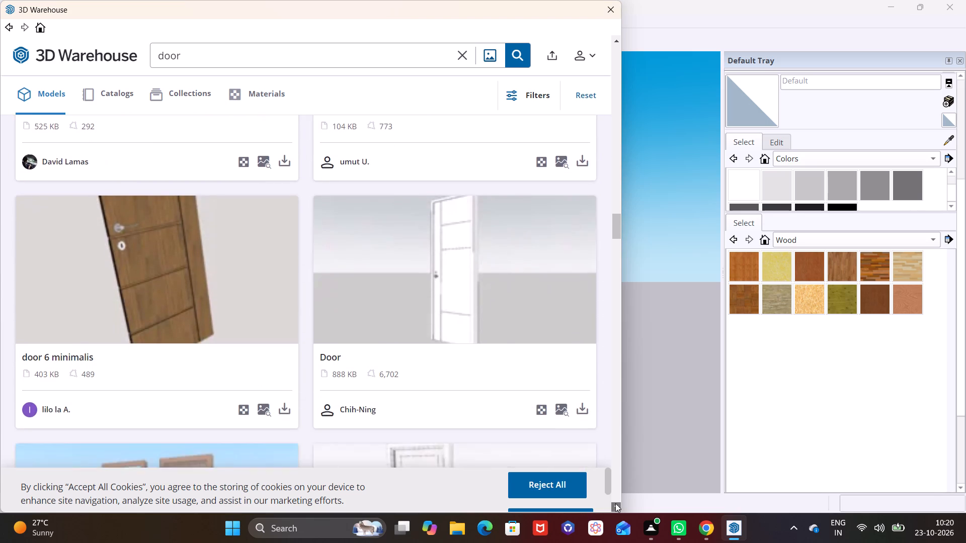
click(615, 503)
click(615, 503)
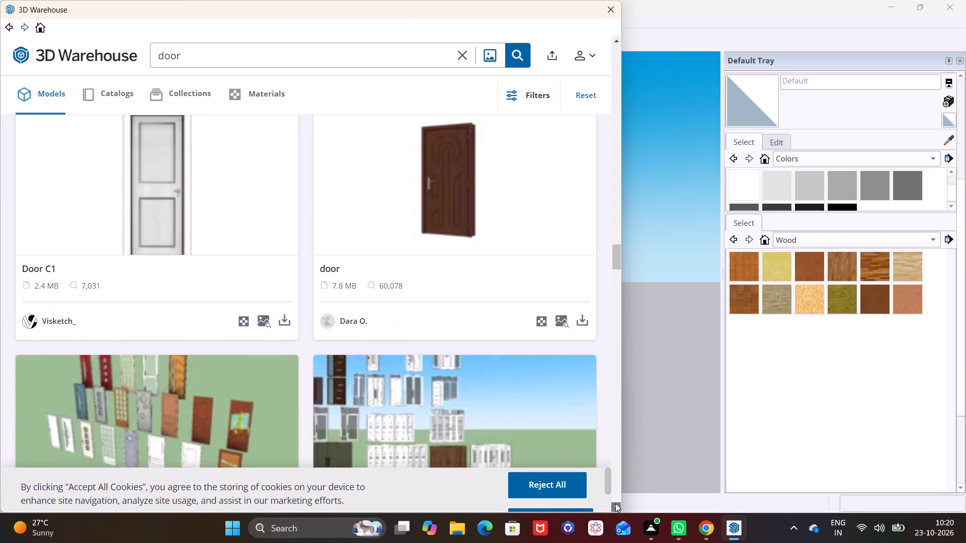
click(615, 503)
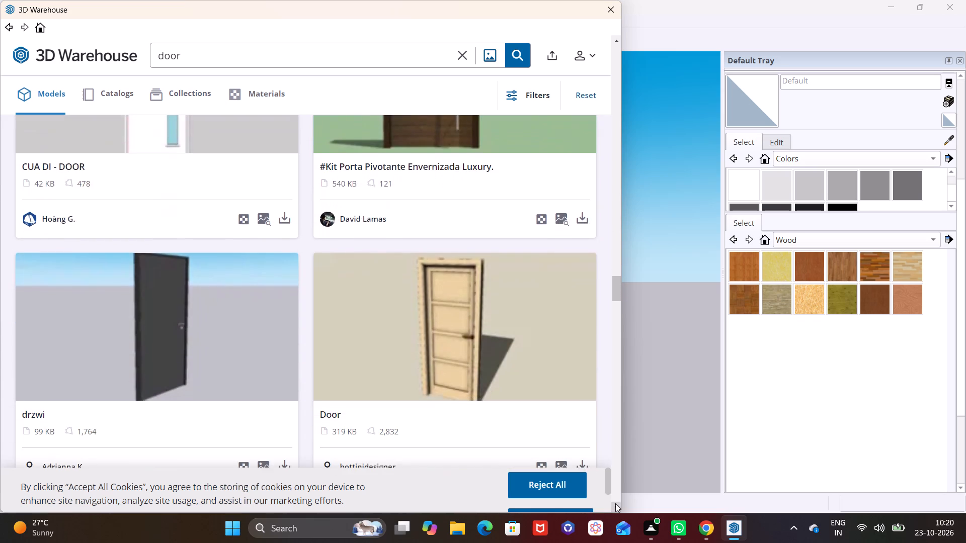
click(615, 503)
click(615, 503)
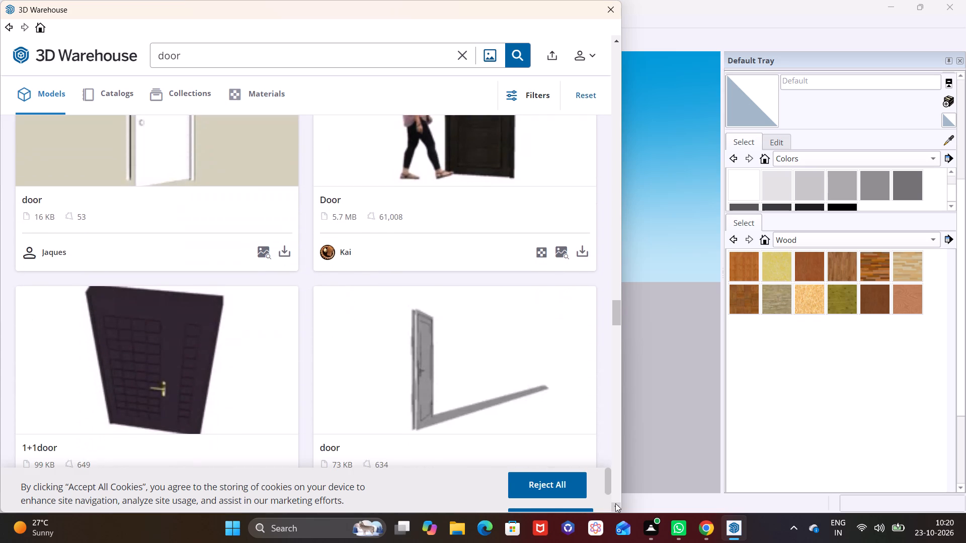
click(615, 503)
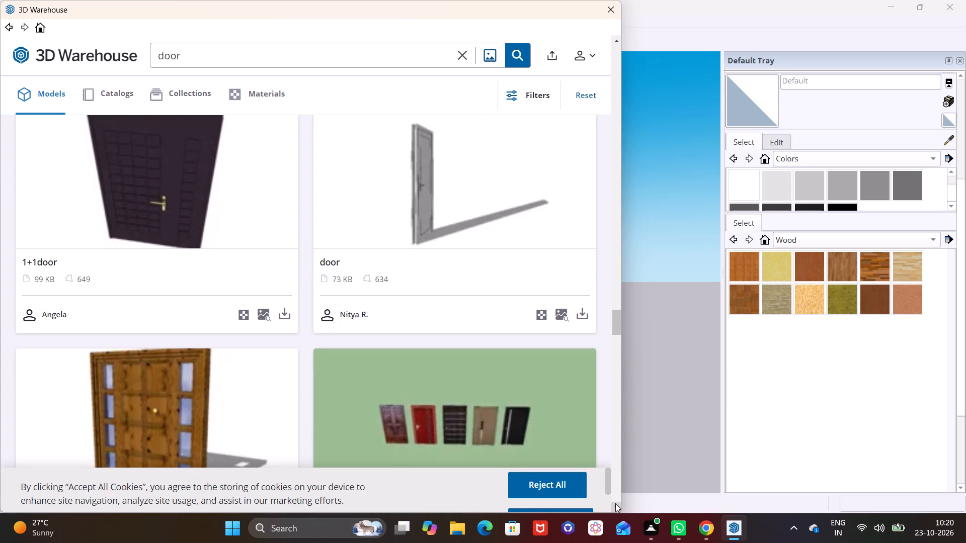
click(615, 503)
click(615, 503)
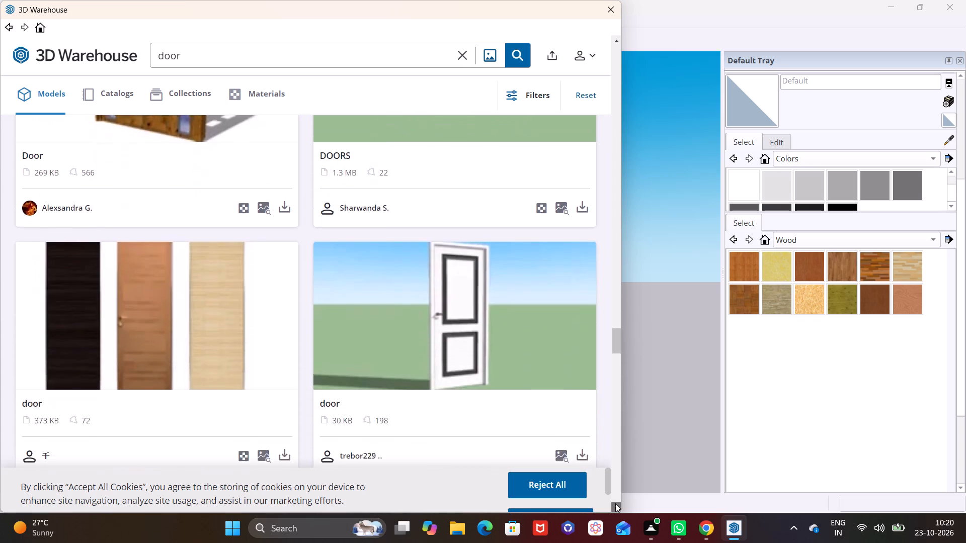
click(615, 503)
click(615, 503)
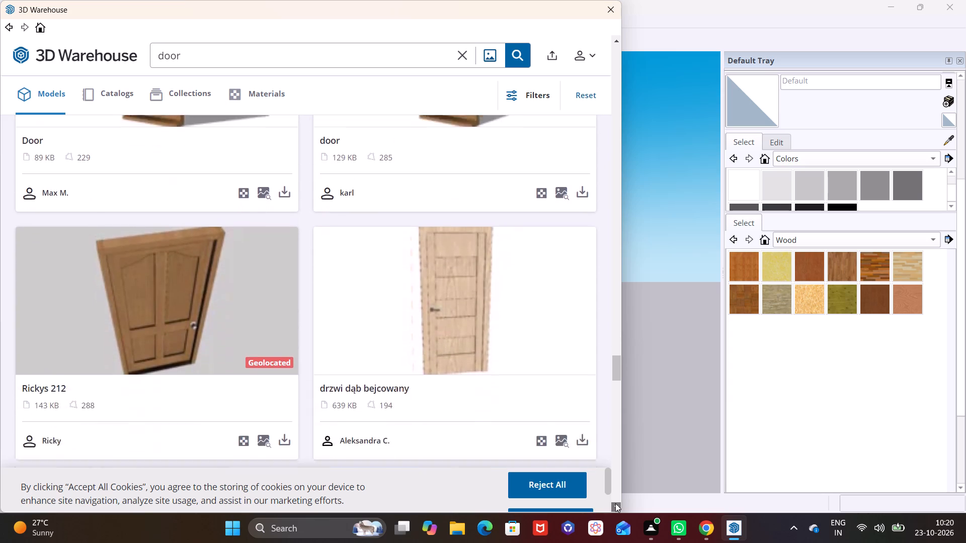
click(615, 503)
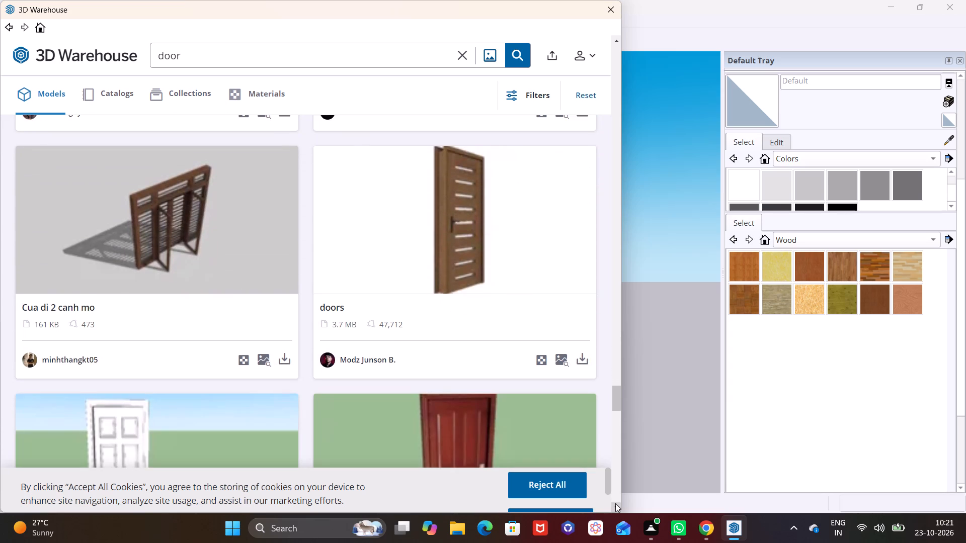
click(615, 503)
click(615, 503)
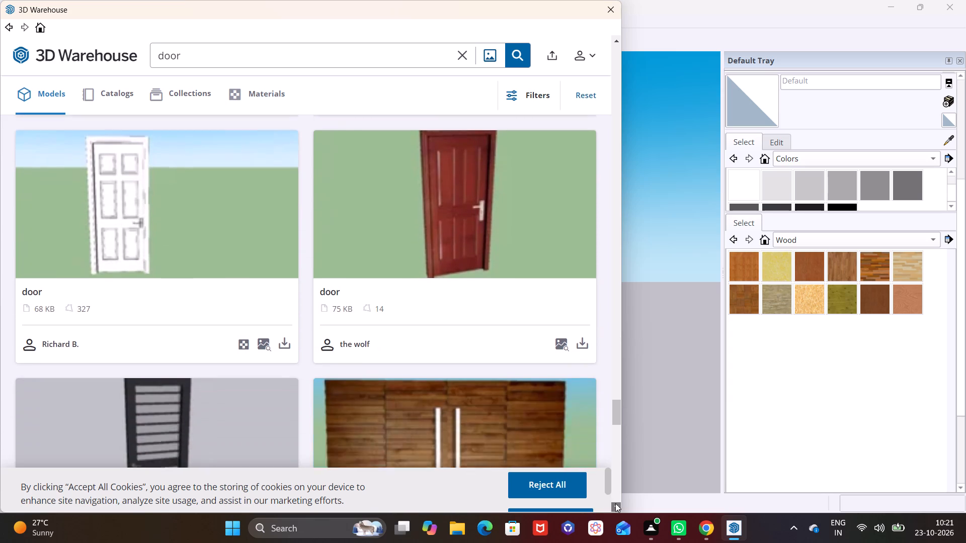
click(615, 503)
click(615, 503)
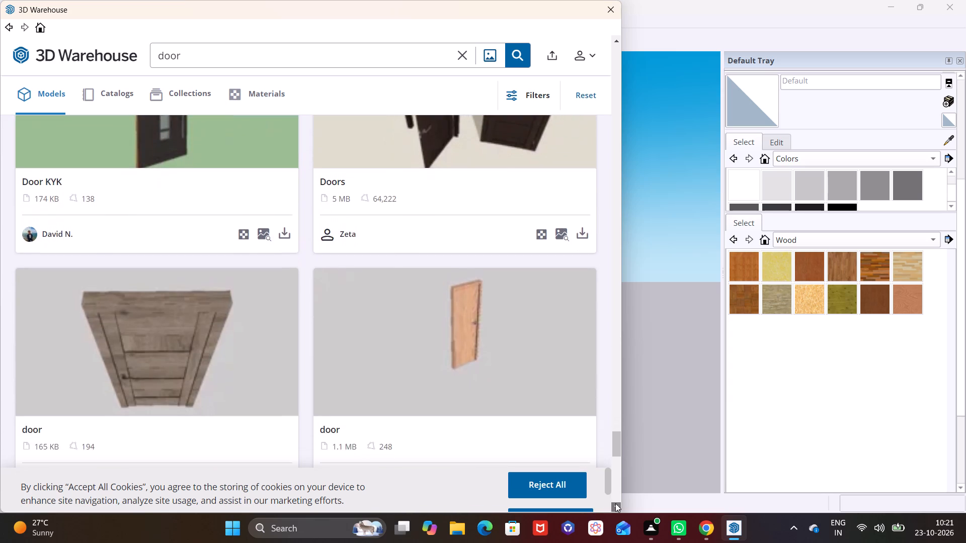
click(615, 503)
click(615, 503)
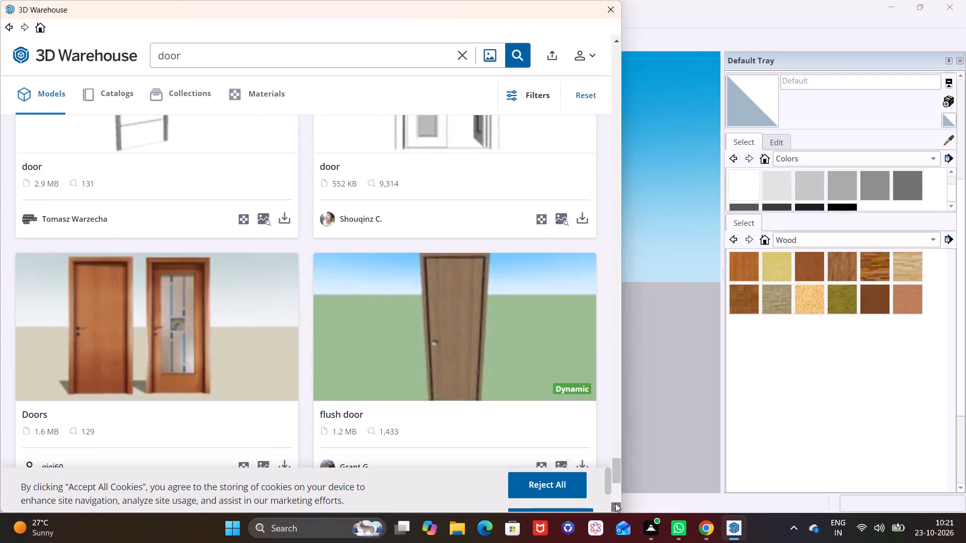
click(615, 503)
click(615, 503)
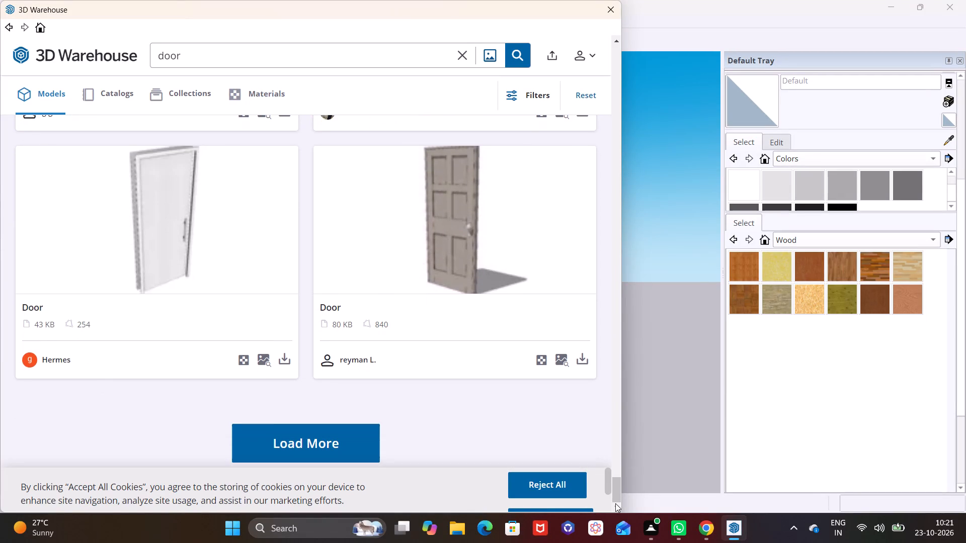
Load a further batch of door models and look through it for one that suits the house.
click(357, 443)
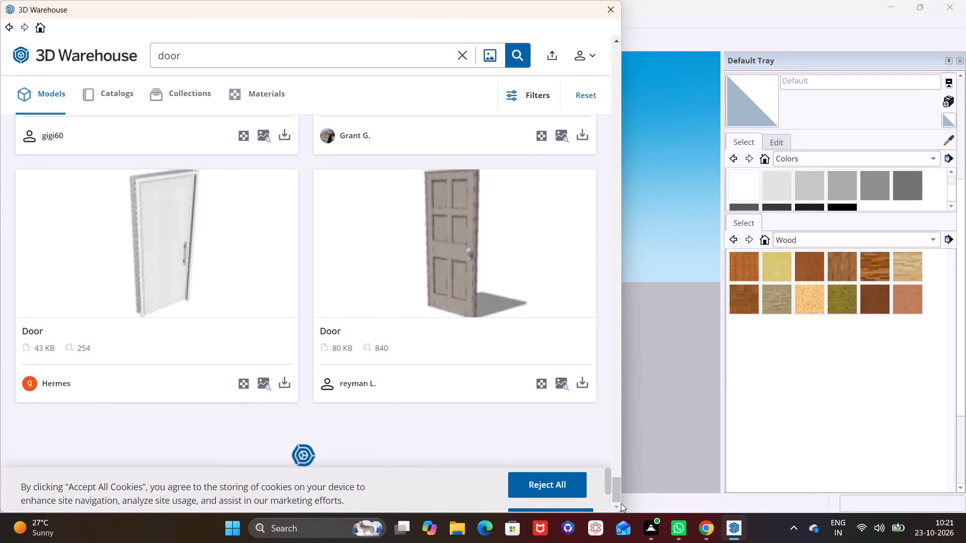
drag(617, 508, 617, 502)
click(616, 507)
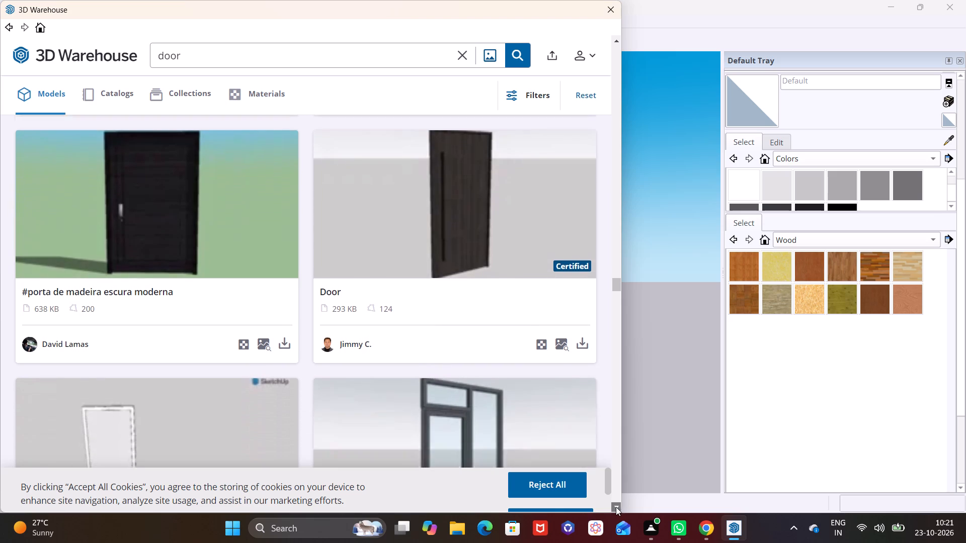
click(616, 507)
click(616, 507)
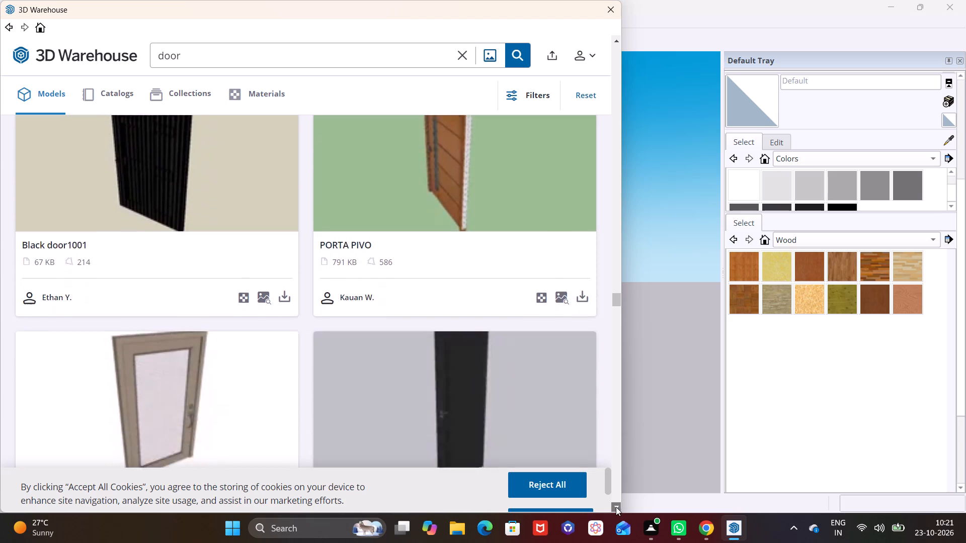
click(616, 507)
click(616, 507)
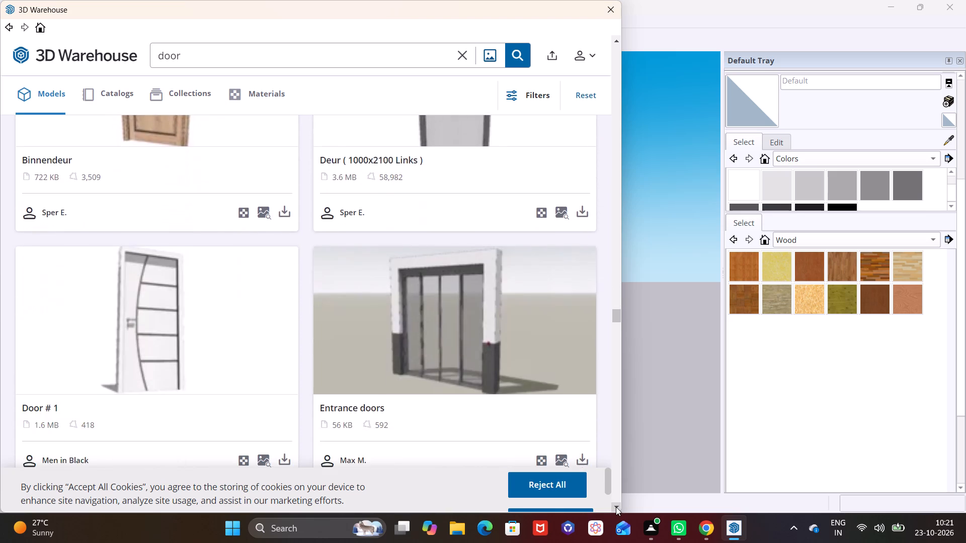
click(616, 507)
click(615, 507)
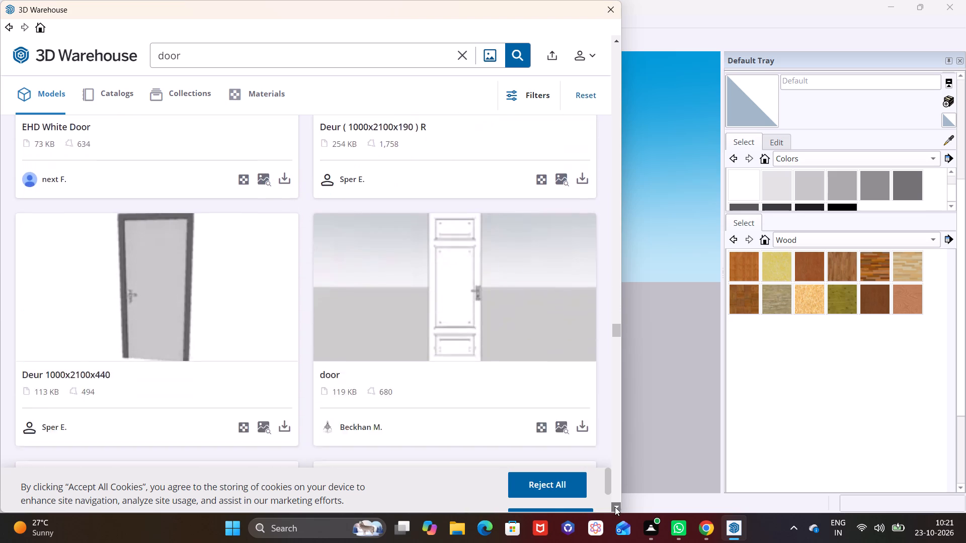
click(615, 507)
click(615, 507)
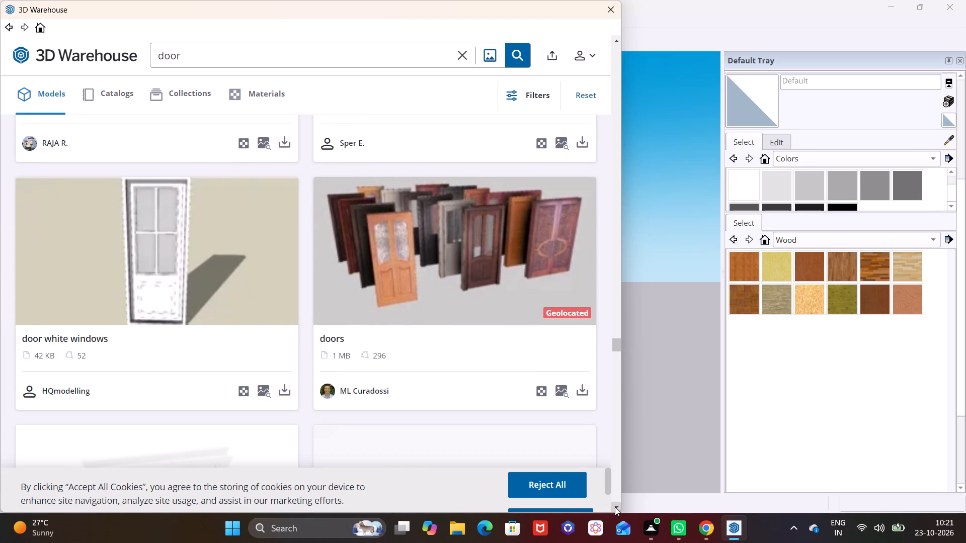
click(615, 506)
click(615, 506)
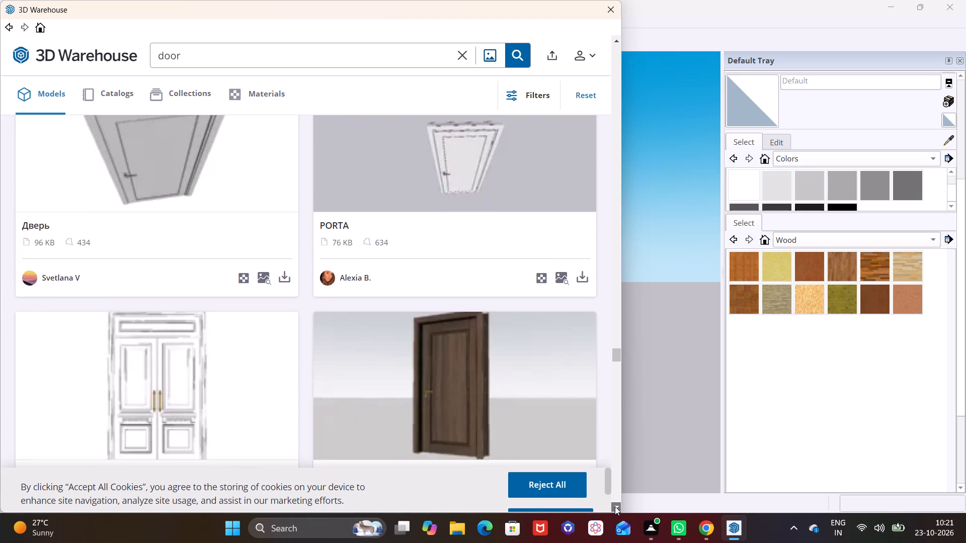
click(615, 506)
click(615, 506)
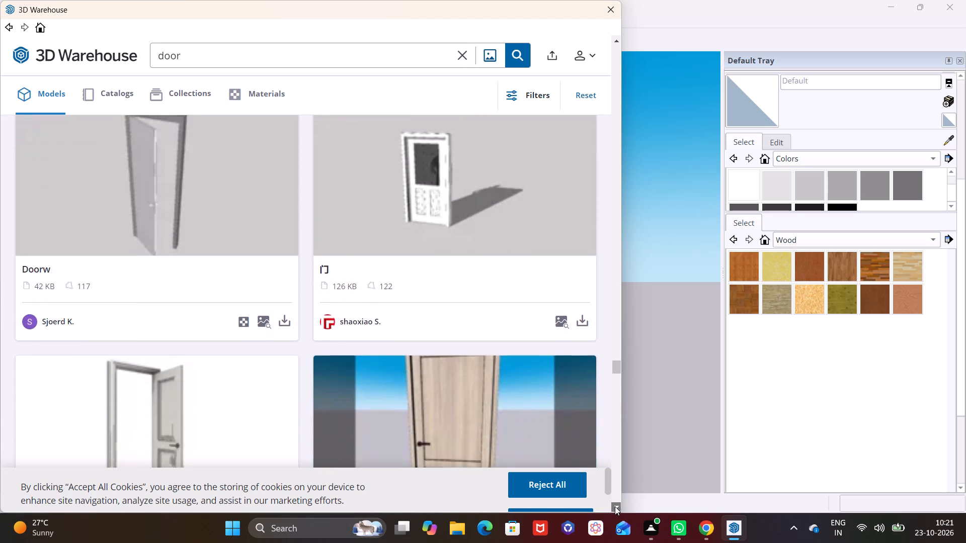
click(615, 506)
click(615, 506)
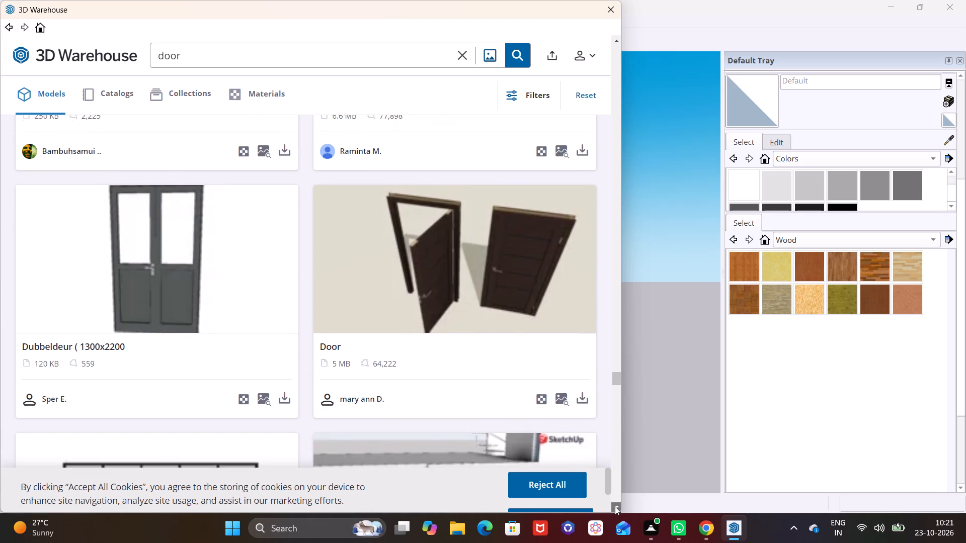
click(615, 506)
click(615, 506)
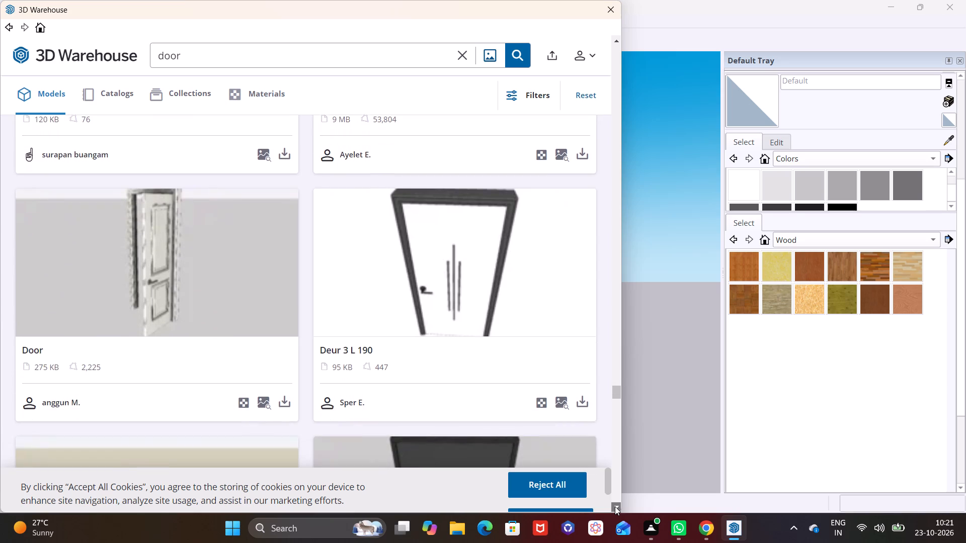
click(615, 506)
click(615, 506)
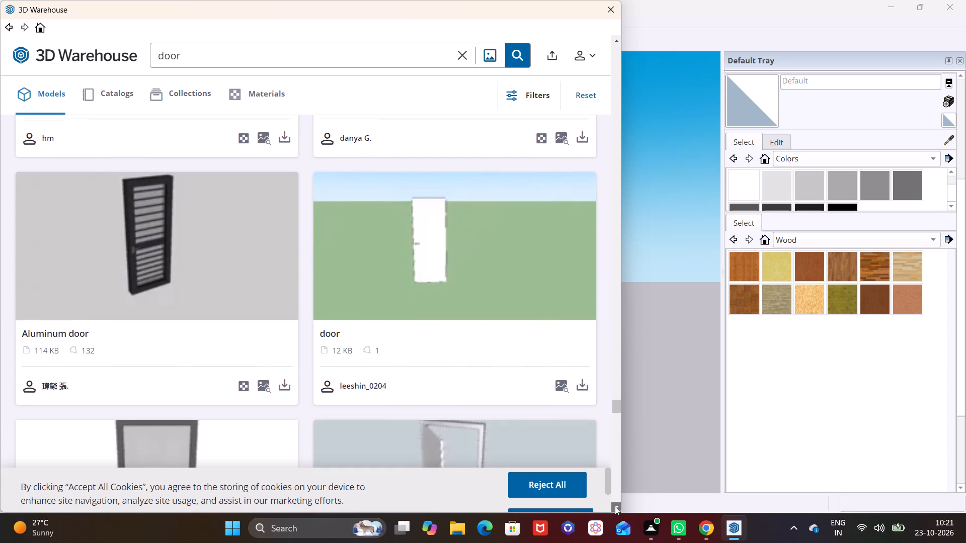
click(615, 506)
click(615, 506)
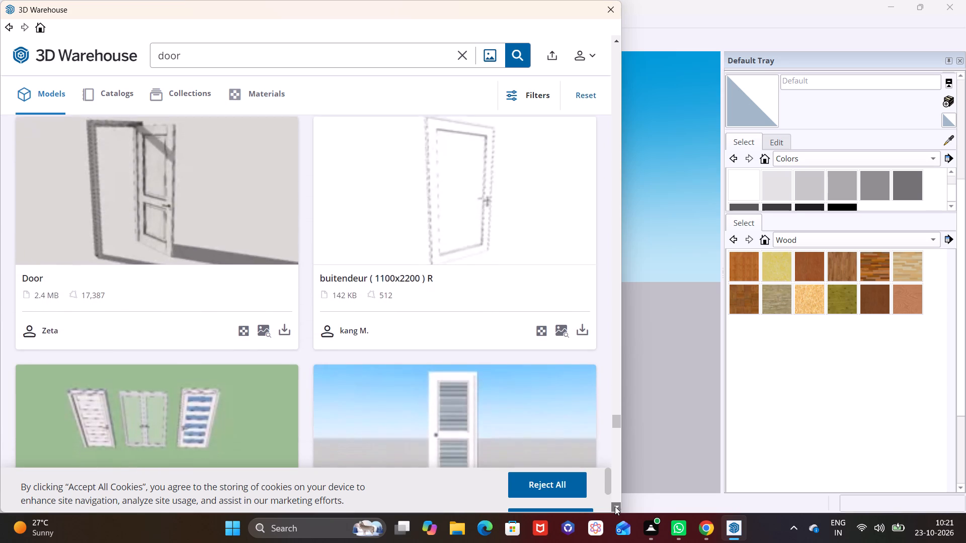
click(615, 506)
click(615, 506)
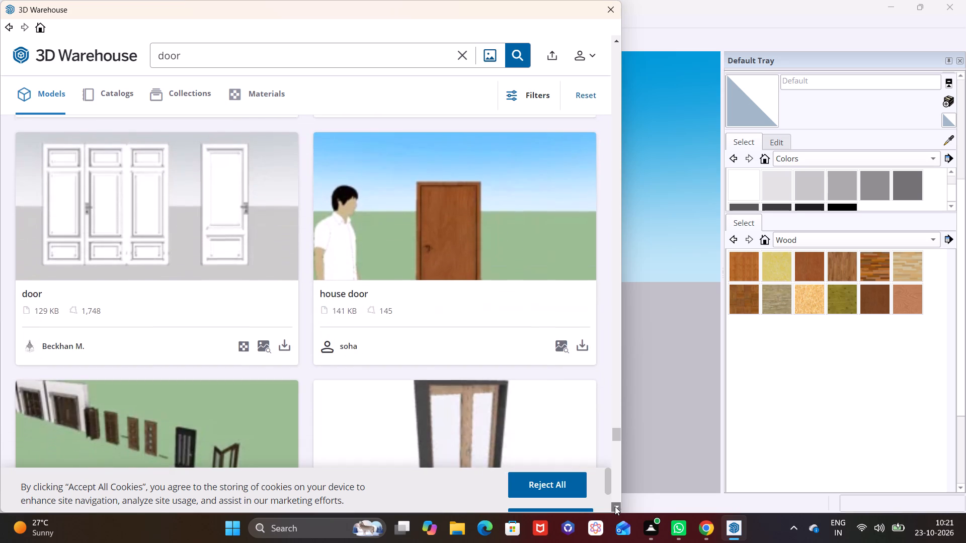
click(615, 506)
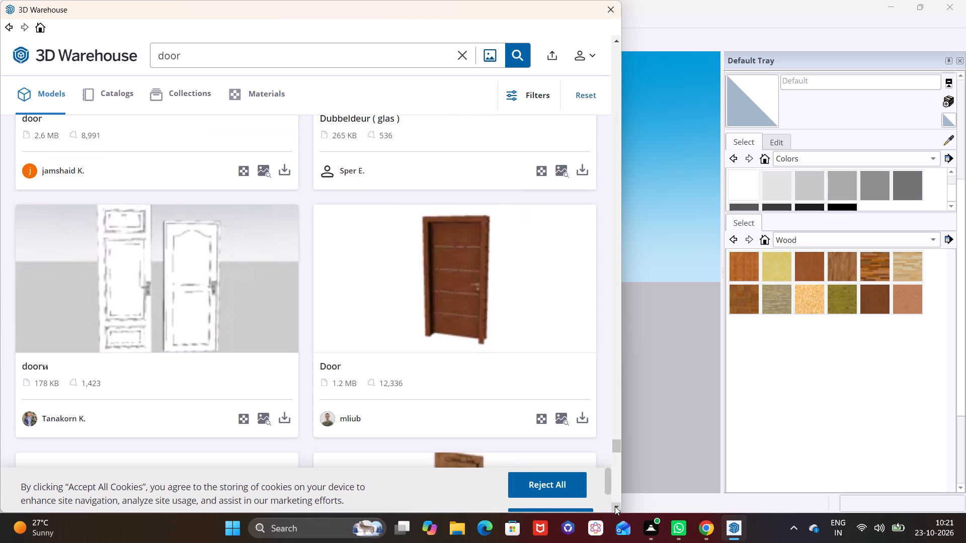
click(615, 506)
click(615, 506)
click(615, 506)
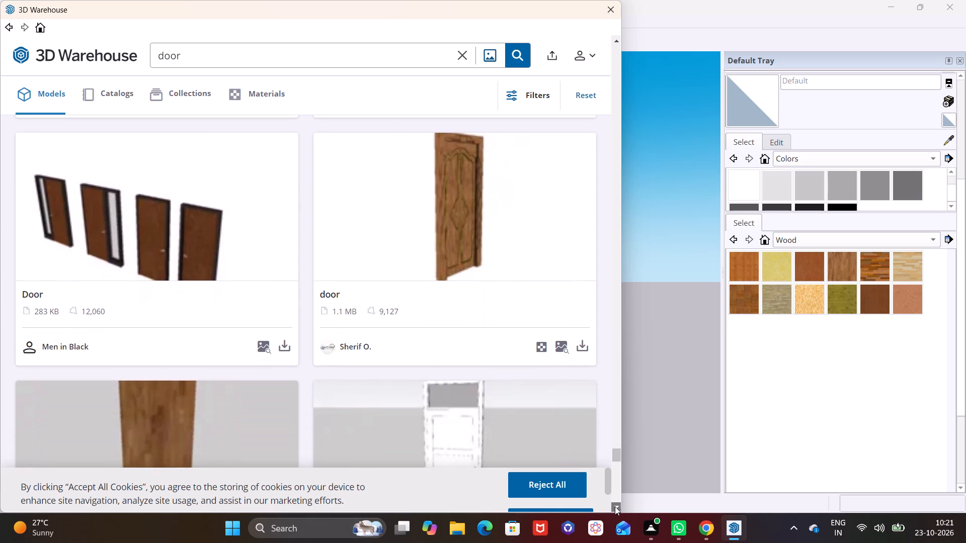
click(615, 506)
click(615, 506)
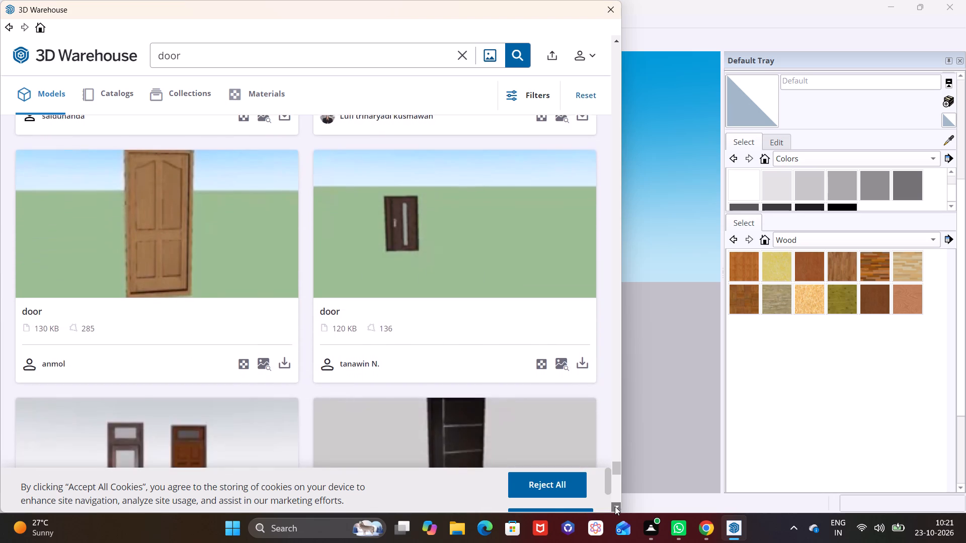
click(615, 506)
click(615, 506)
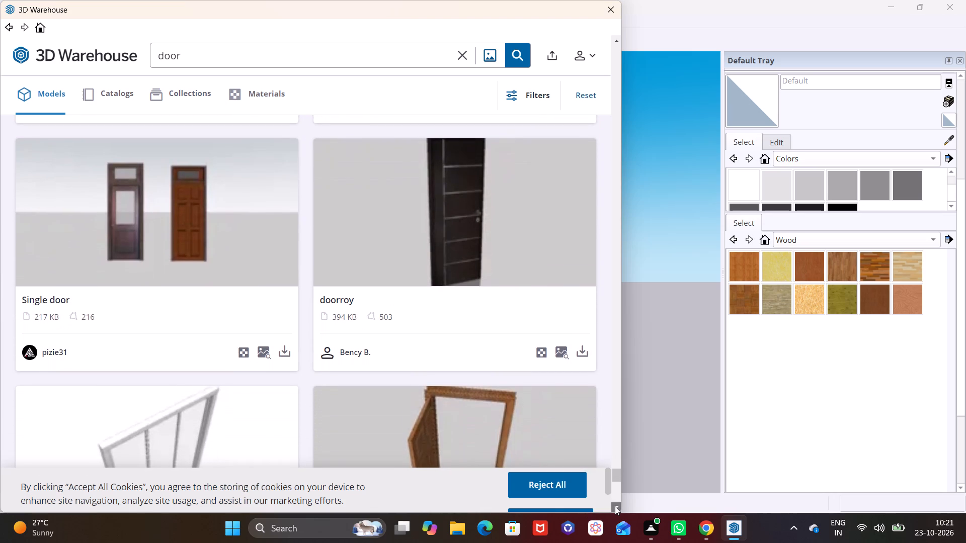
click(615, 506)
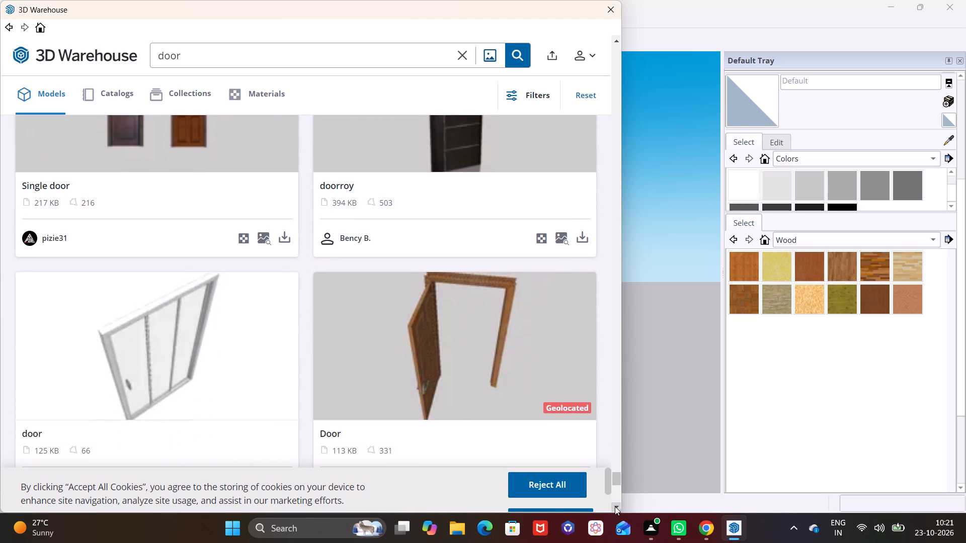
click(618, 508)
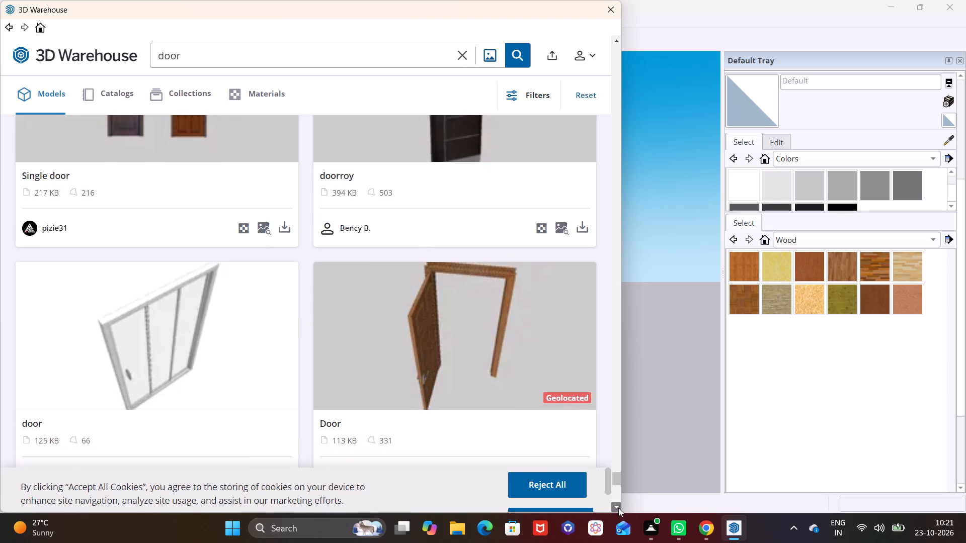
click(618, 508)
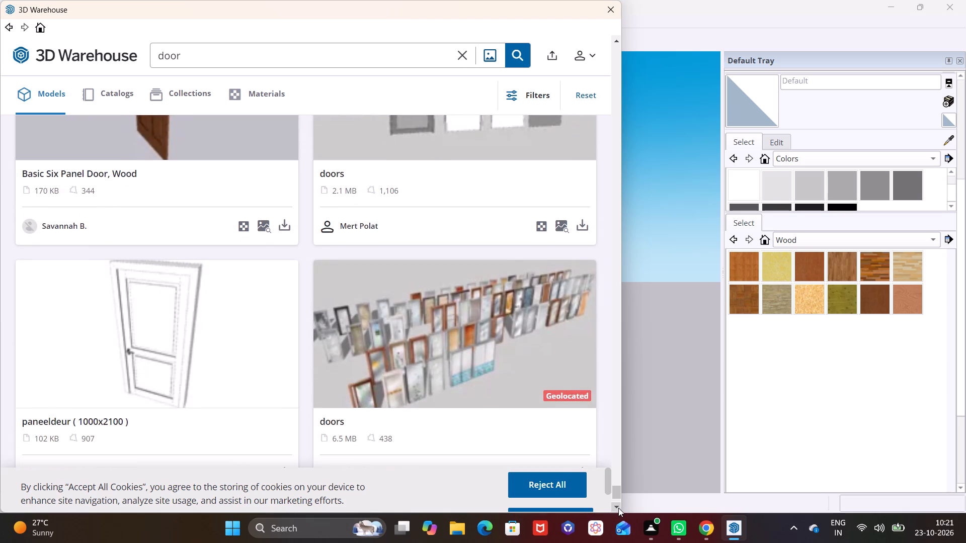
click(618, 508)
Load another batch of door results and look for a modern wooden entrance door.
click(301, 451)
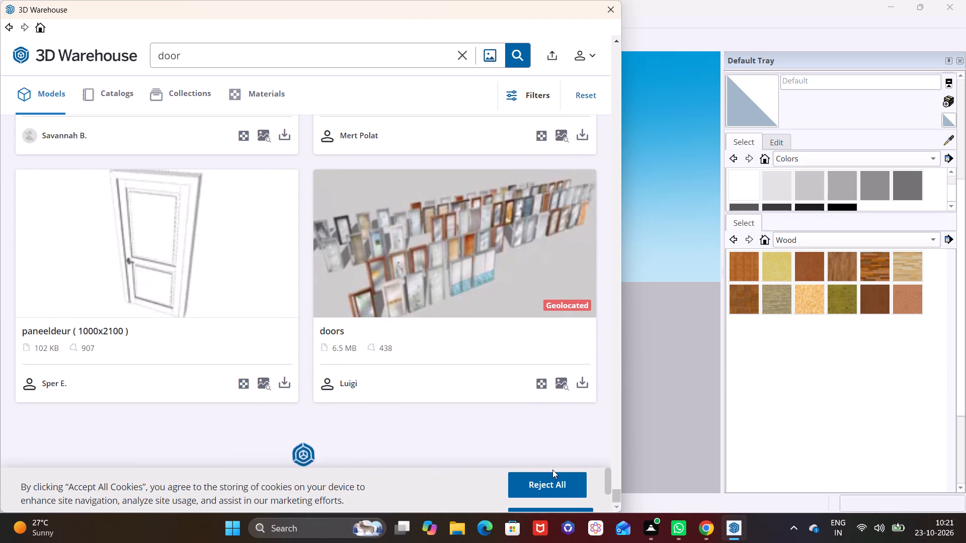
click(616, 509)
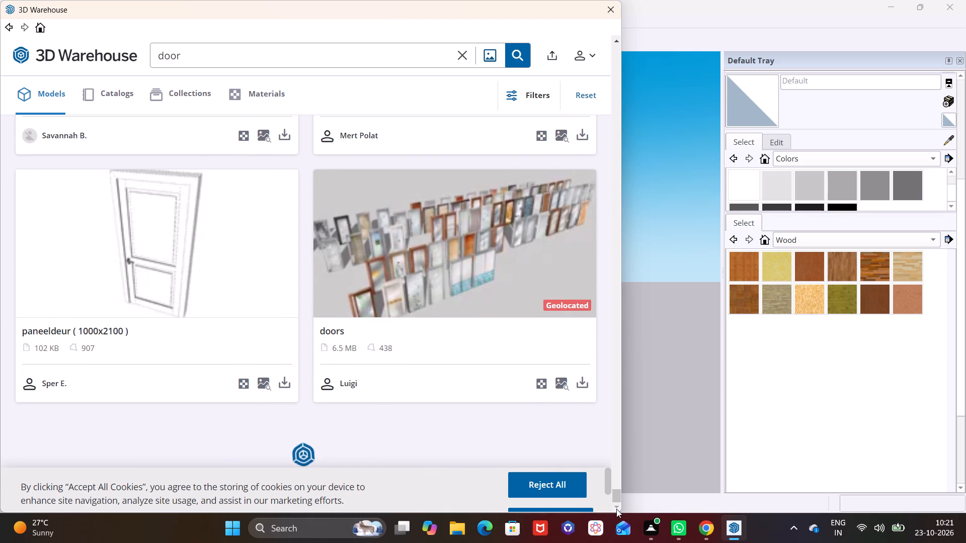
click(619, 505)
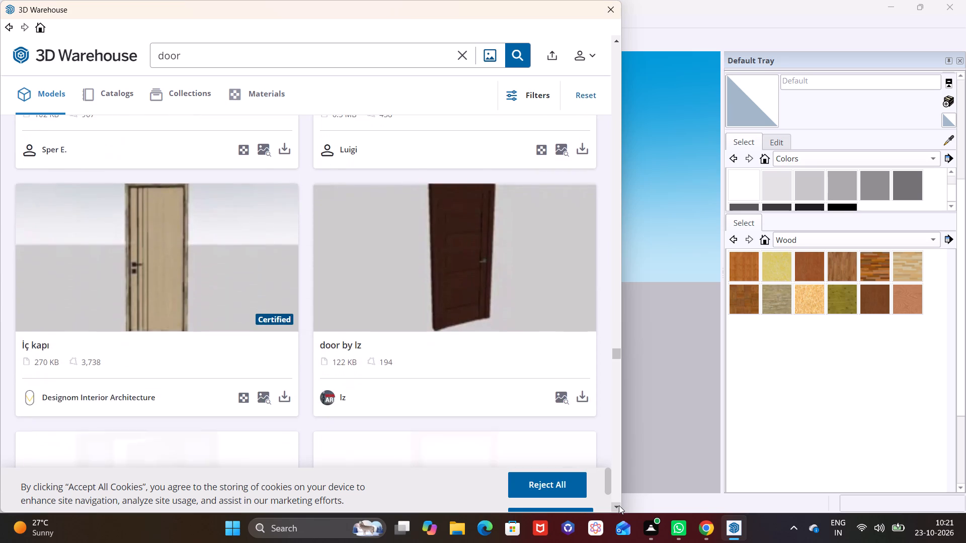
click(619, 505)
click(619, 505)
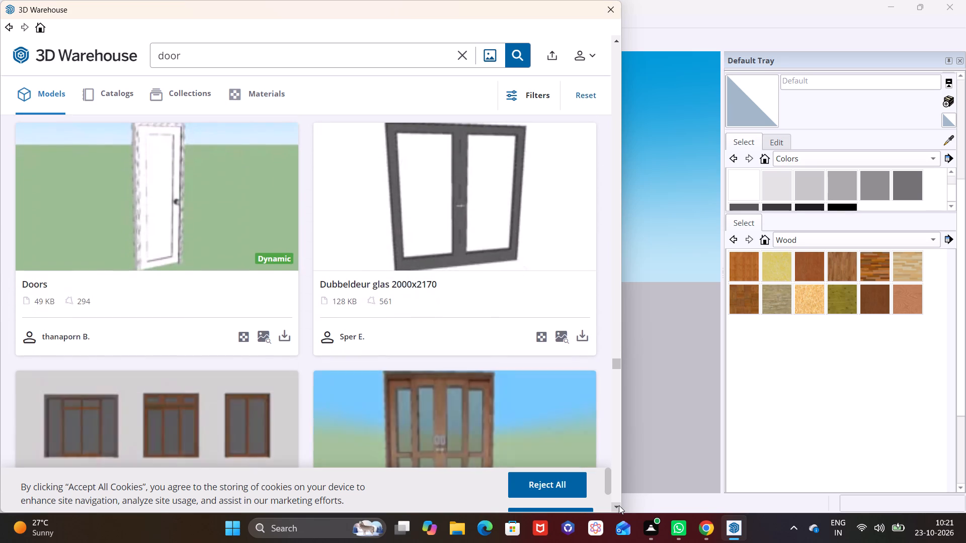
click(619, 505)
click(619, 505)
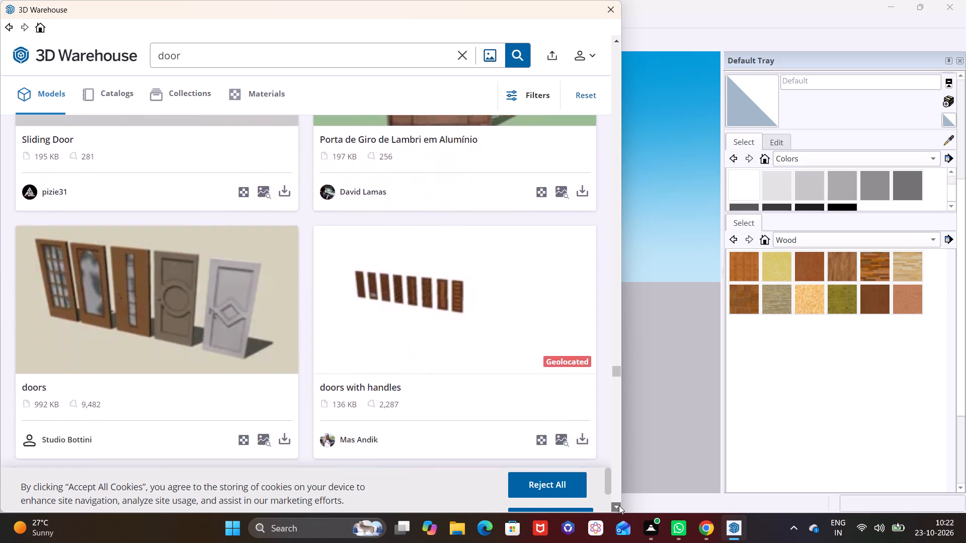
click(619, 505)
click(619, 505)
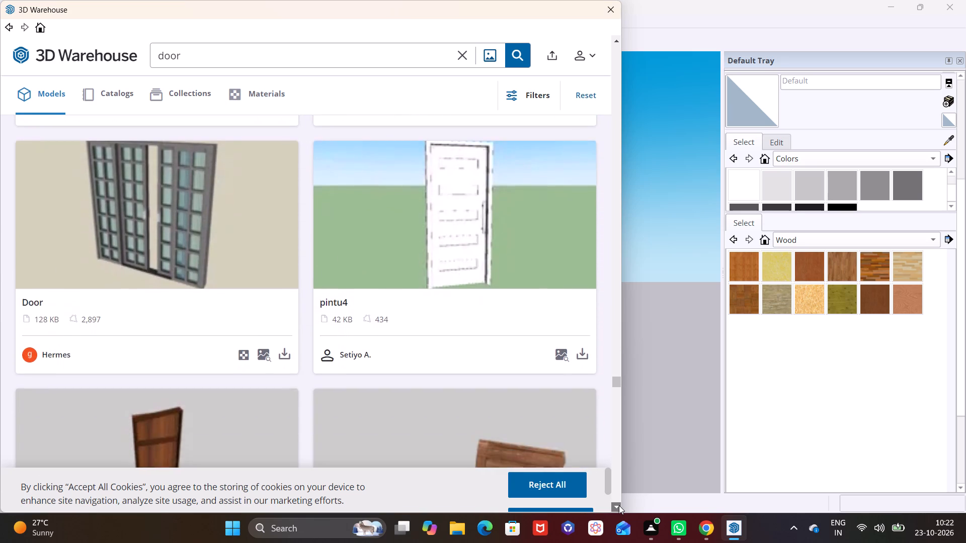
click(619, 505)
click(619, 505)
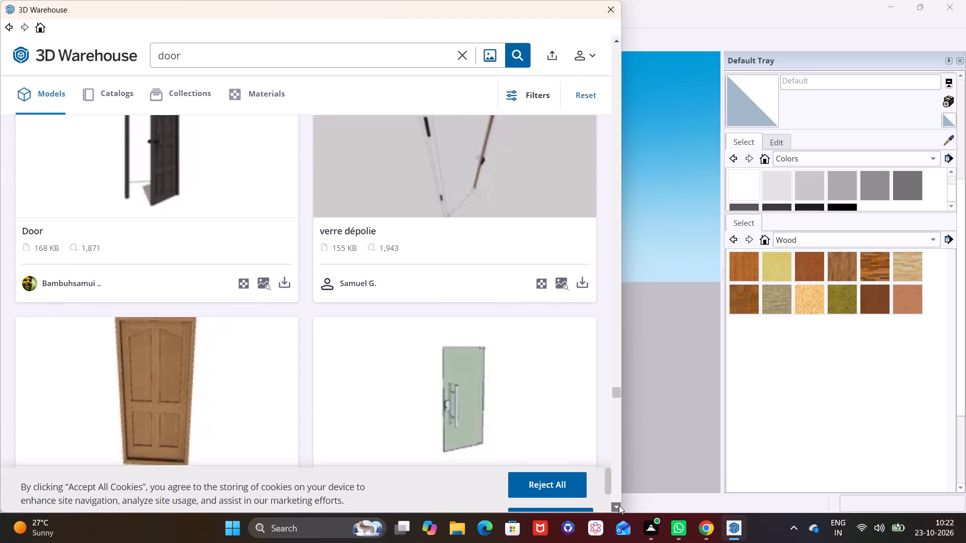
click(619, 505)
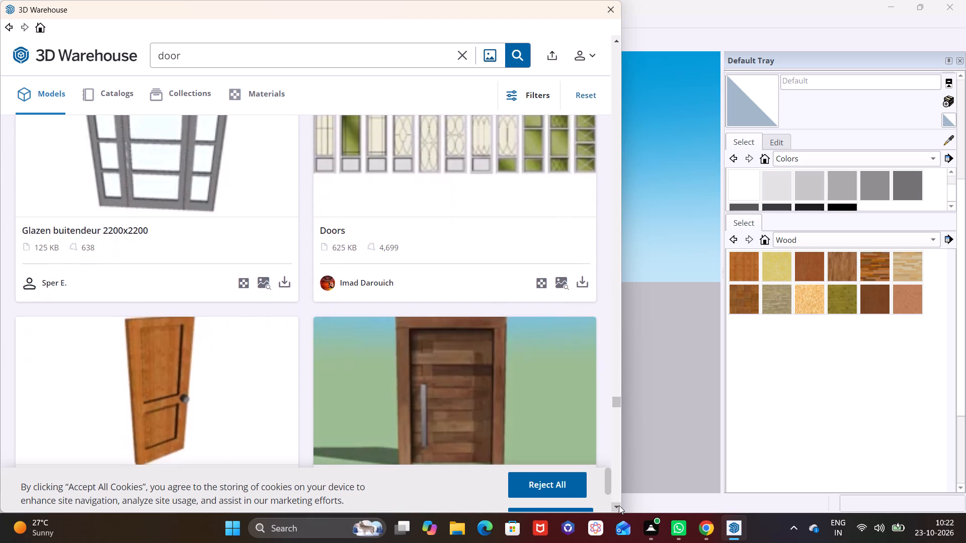
click(619, 505)
click(619, 505)
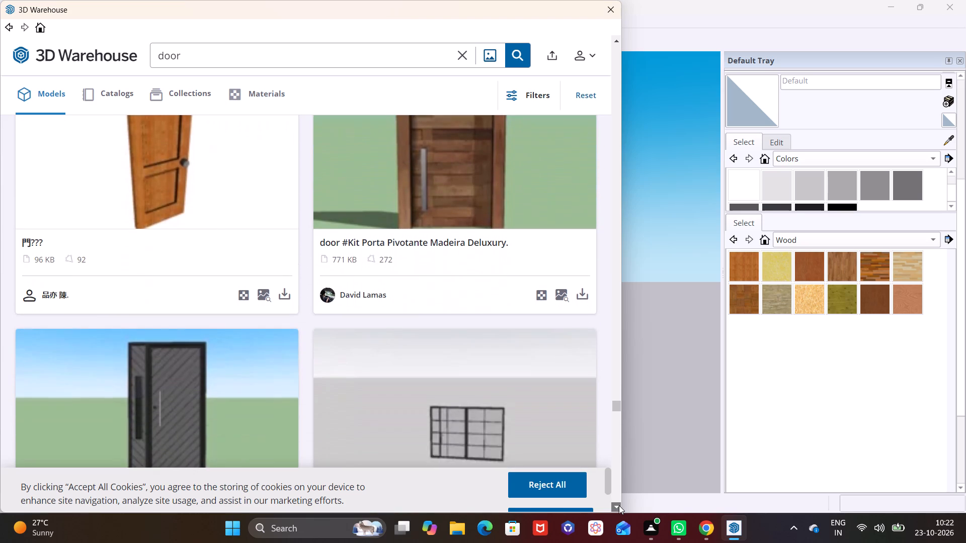
Load the "door #Kit Porta Pivotante Madeira Deluxury." model directly into the house model and place it on the porch slab in front of the upper-storey wall.
click(583, 288)
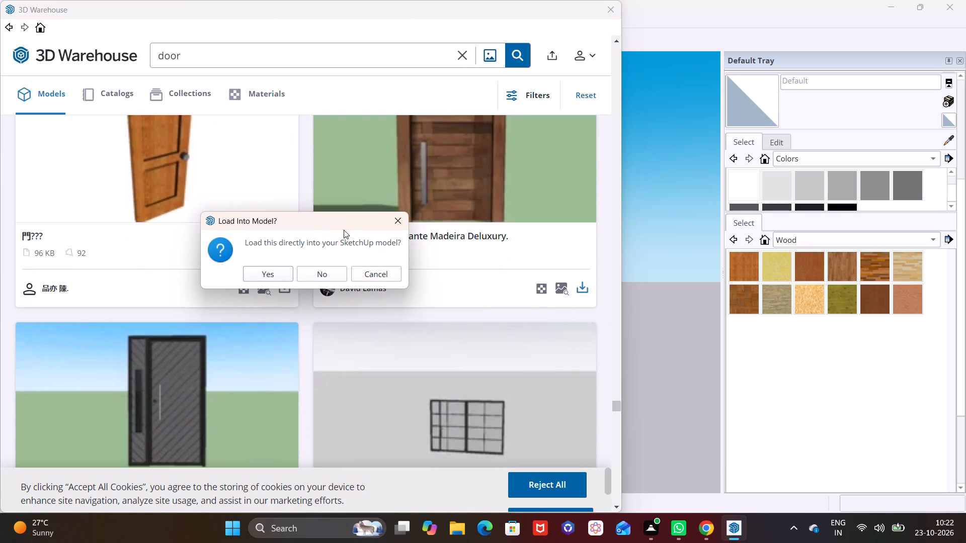
click(258, 271)
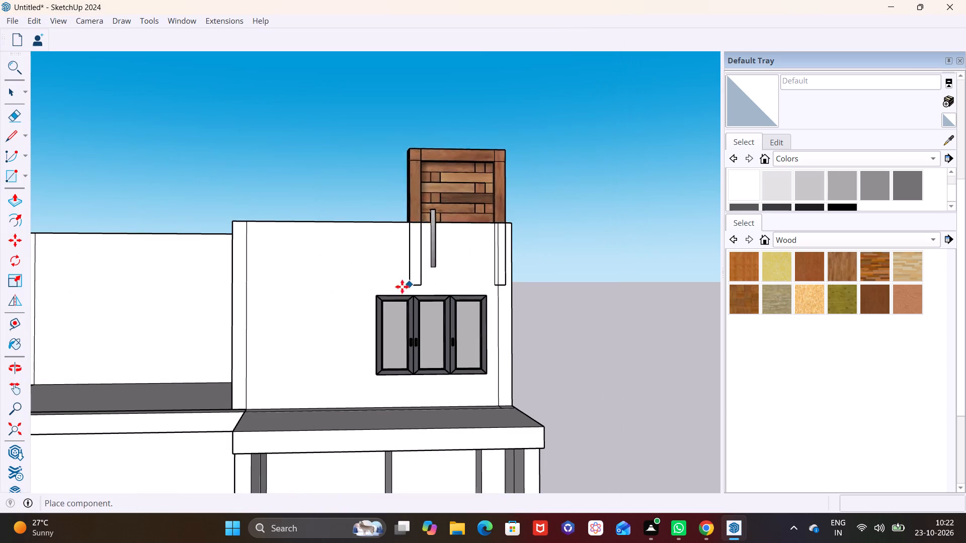
middle_drag(264, 401, 417, 428)
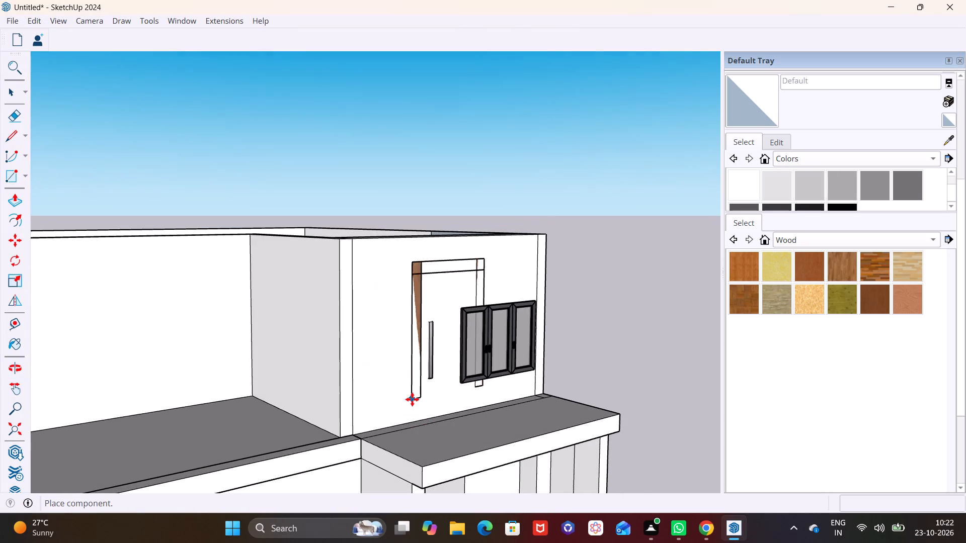
click(430, 448)
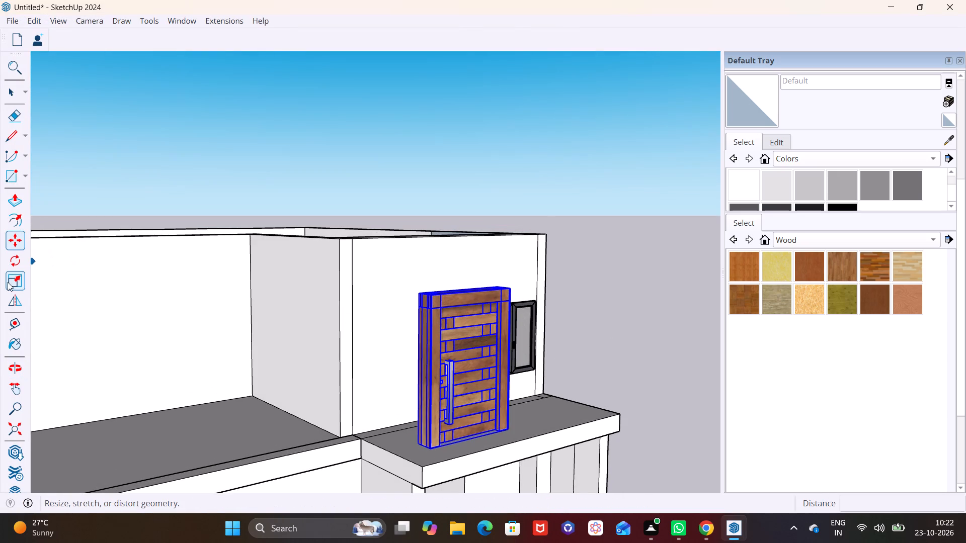
Scale the wooden door narrower in width and thinner in depth.
click(13, 283)
scroll(341, 373, up, 3)
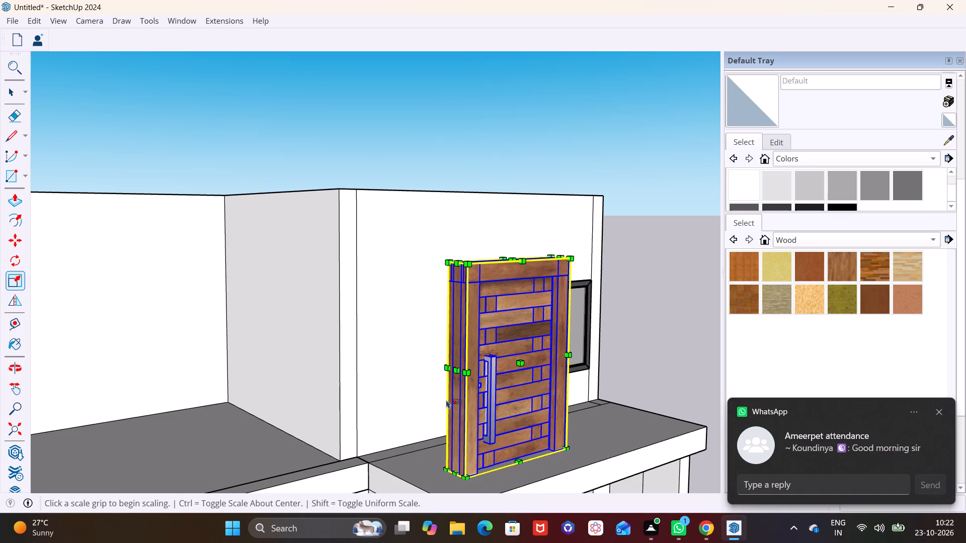
click(457, 374)
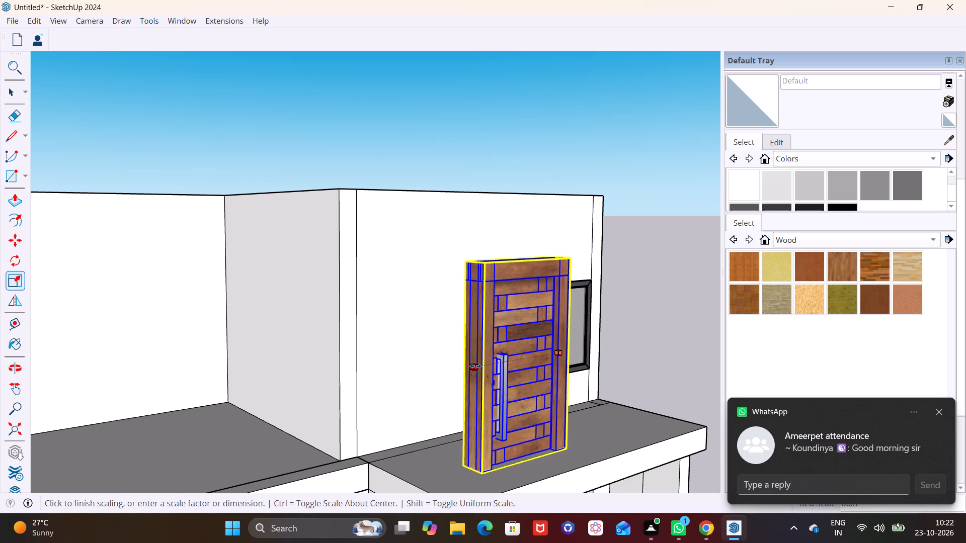
click(476, 366)
click(533, 364)
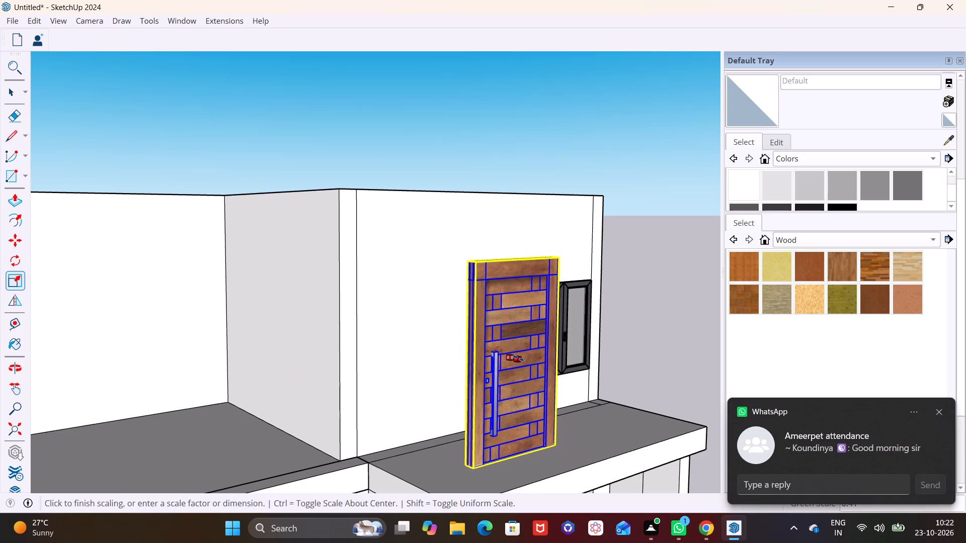
click(519, 359)
Scale the wooden door down uniformly to about 0.90.
middle_drag(534, 359, 317, 345)
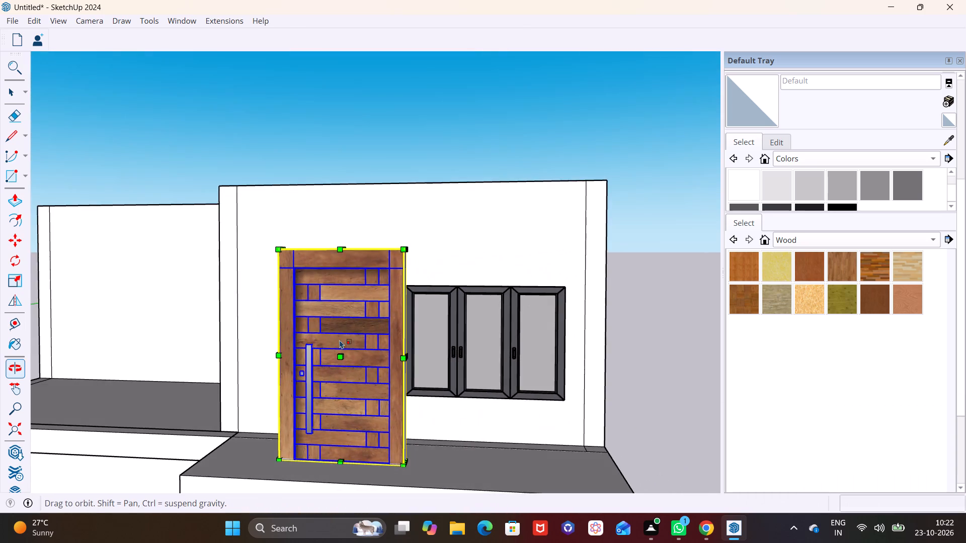
scroll(355, 338, down, 2)
middle_drag(424, 367, 294, 377)
scroll(282, 352, up, 5)
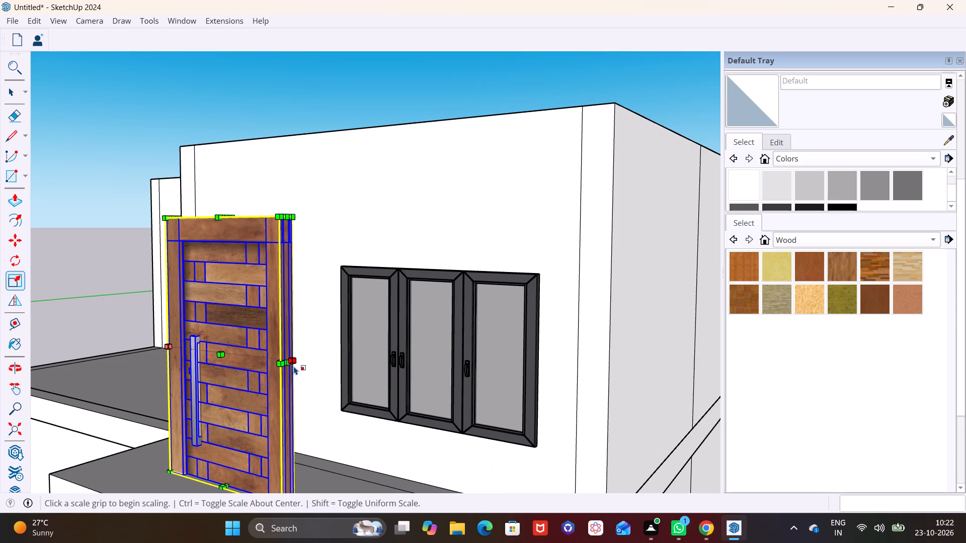
click(280, 217)
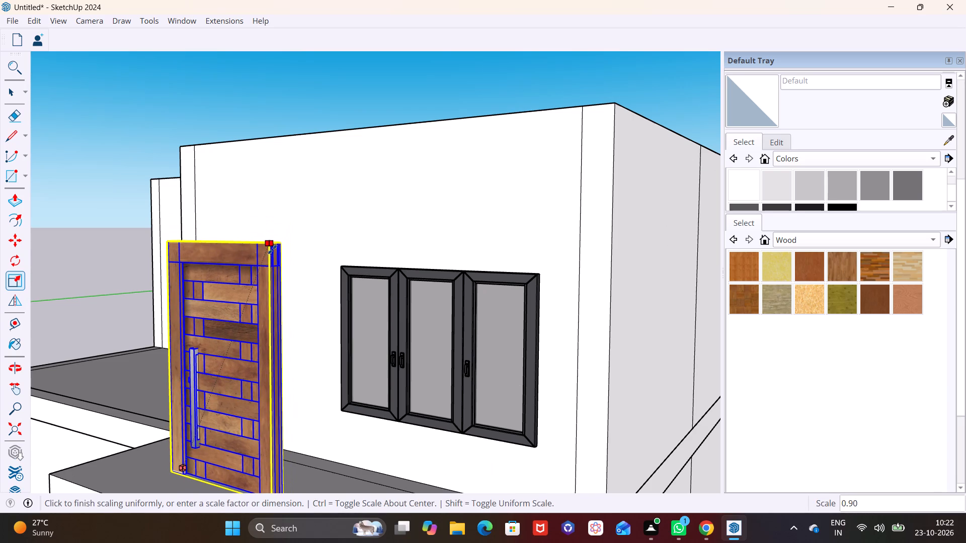
click(272, 251)
Move the wooden door from the porch slab onto the upper-storey front wall beside the three-pane window.
middle_drag(288, 341, 444, 344)
scroll(444, 344, down, 2)
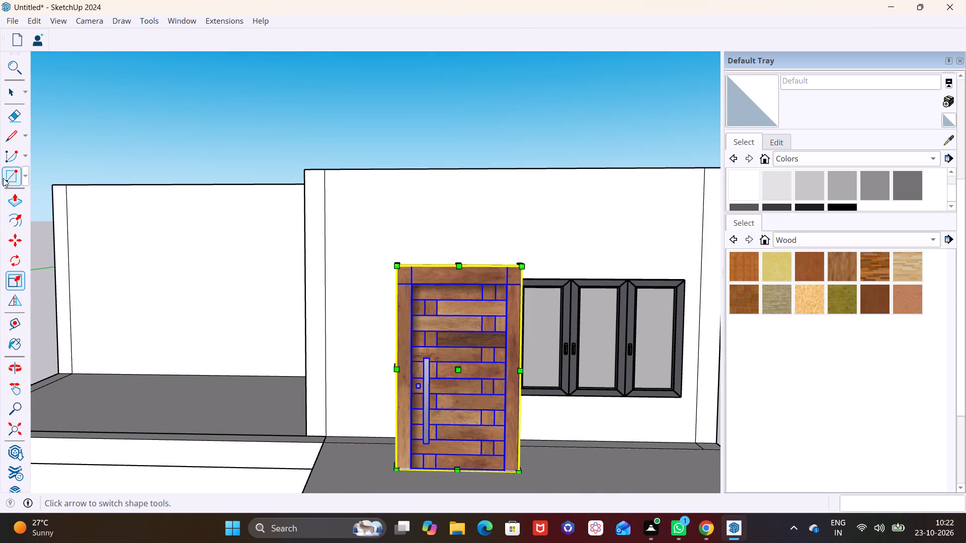
click(17, 239)
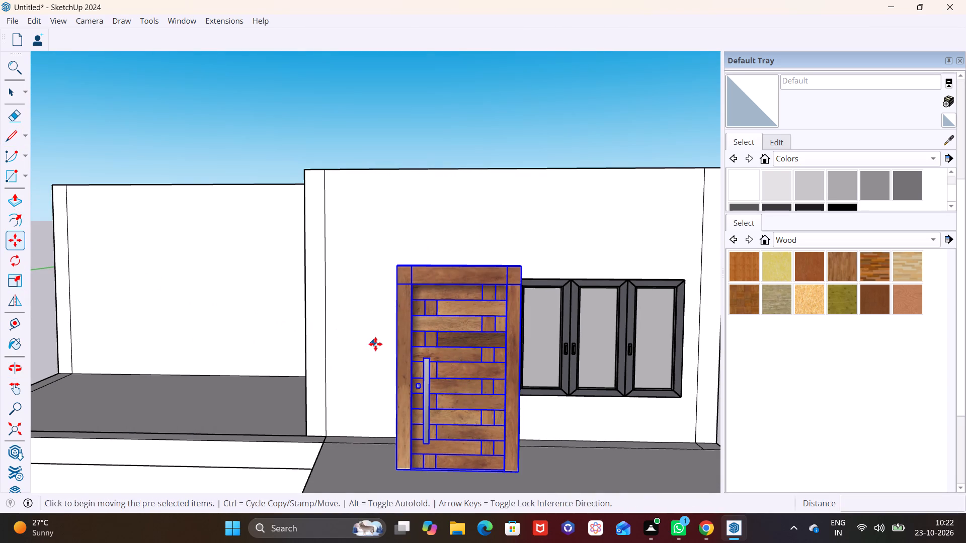
middle_drag(375, 344, 507, 384)
middle_drag(509, 384, 403, 293)
middle_drag(405, 338, 522, 351)
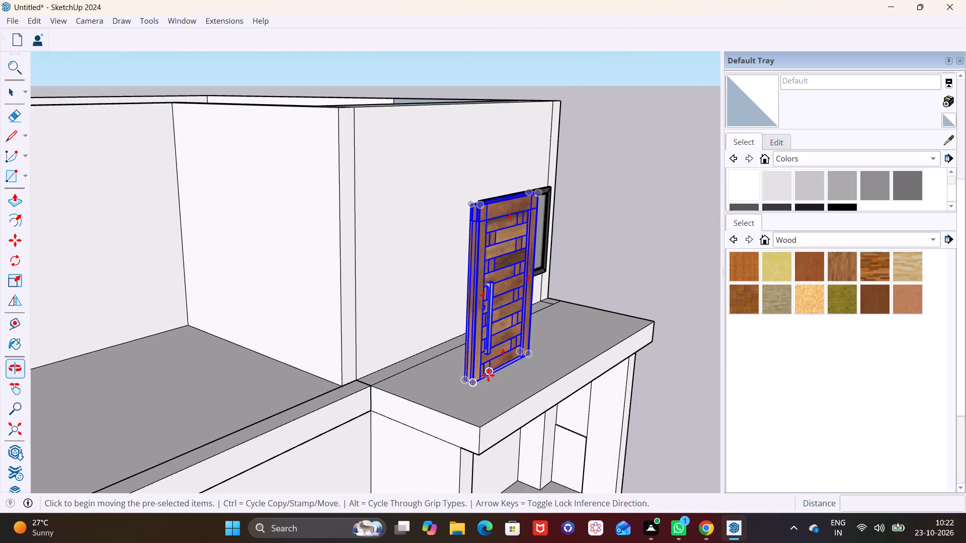
drag(466, 379, 465, 397)
click(393, 342)
key(space)
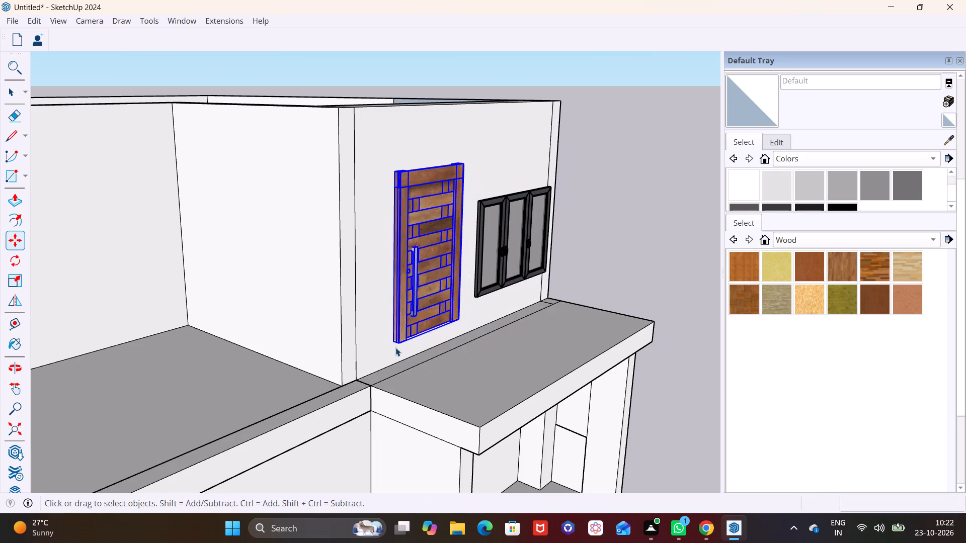
click(477, 373)
Copy the upper-storey wooden door straight down 9' 8 11/16" into the ground-floor porch opening.
middle_drag(487, 371, 289, 320)
scroll(299, 319, down, 2)
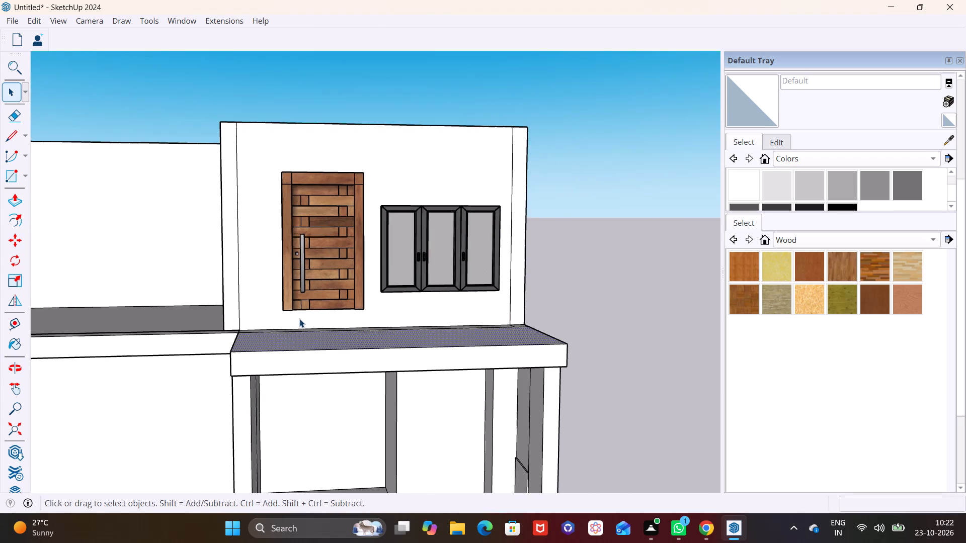
scroll(299, 319, down, 3)
middle_drag(337, 334, 414, 264)
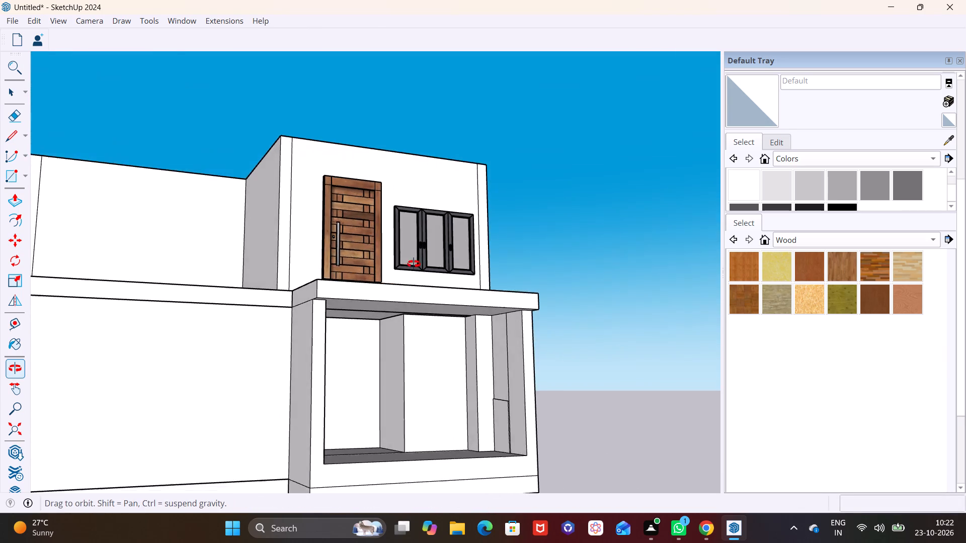
middle_drag(414, 264, 360, 286)
click(345, 251)
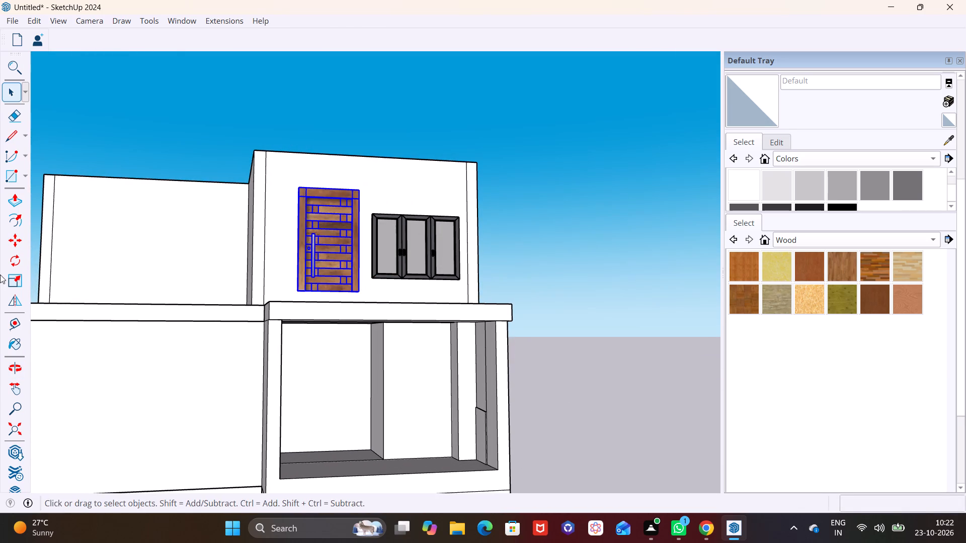
click(14, 255)
click(17, 242)
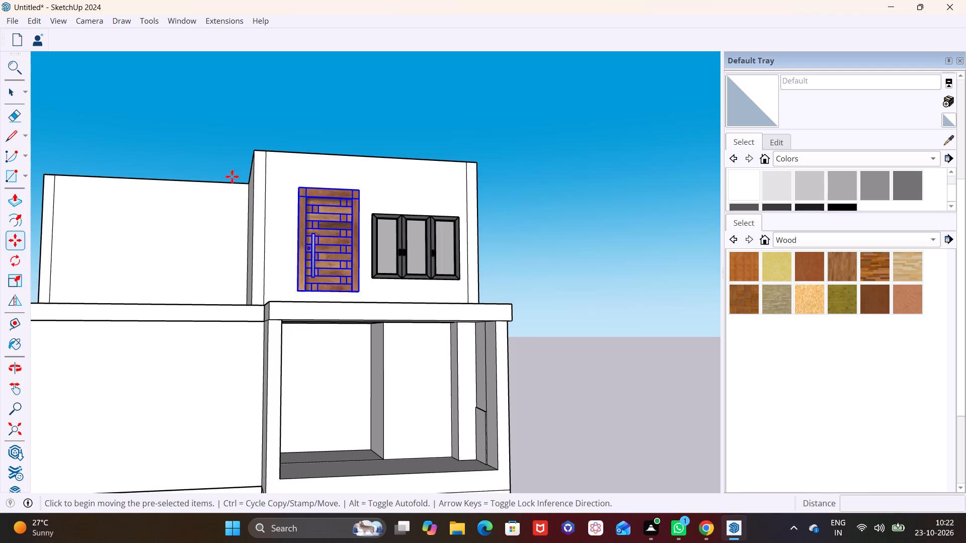
click(300, 184)
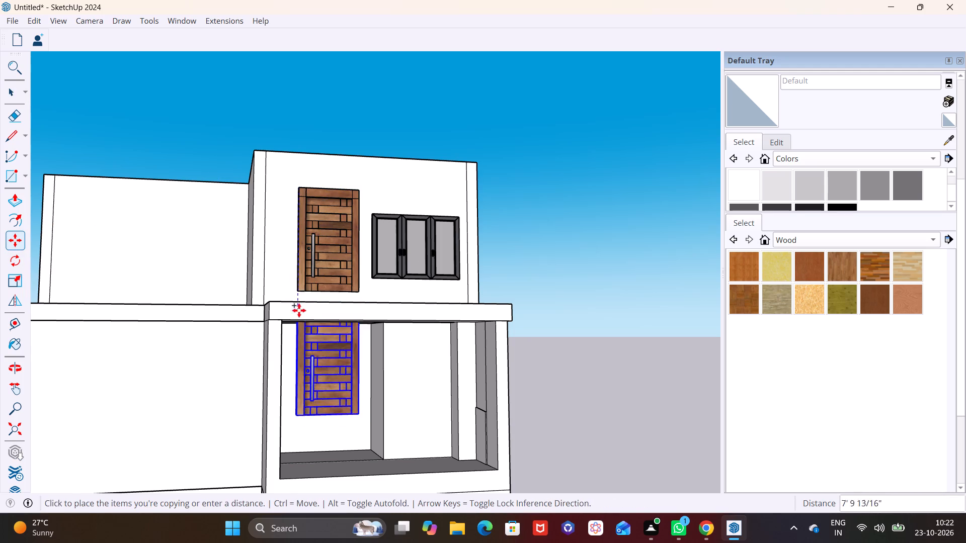
click(295, 339)
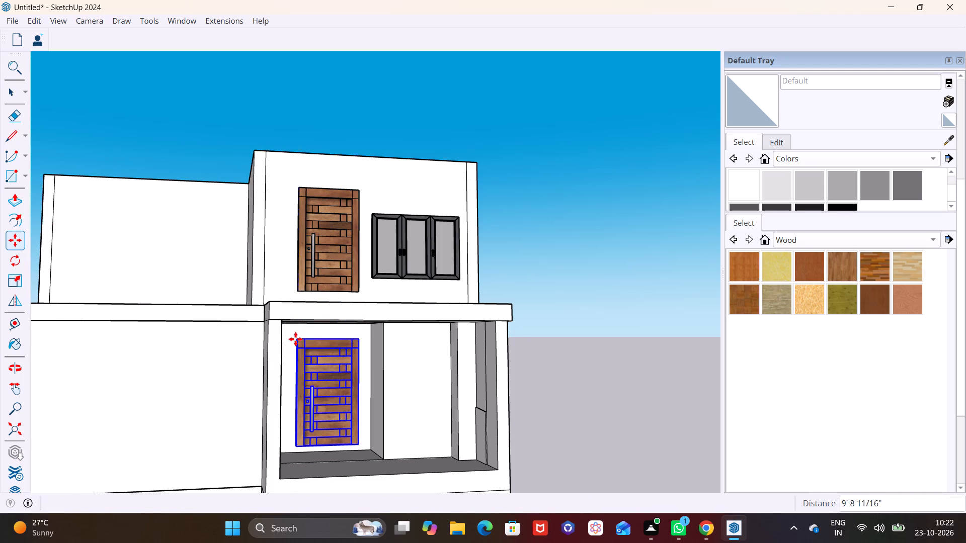
key(space)
click(553, 366)
Move the copied ground-floor door about 1' 11 7/8" deeper into the porch towards its back wall.
middle_drag(424, 358, 200, 391)
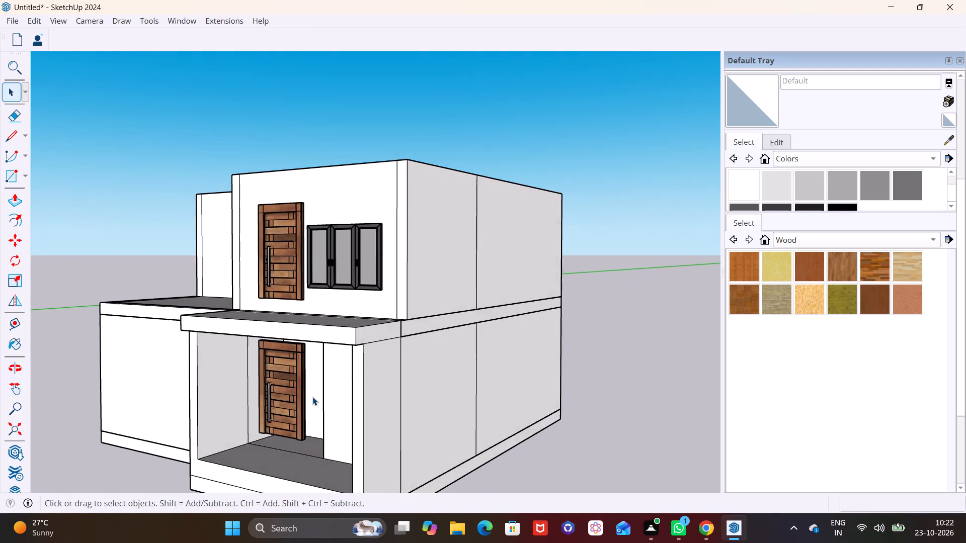
scroll(315, 398, up, 6)
middle_drag(296, 400, 218, 373)
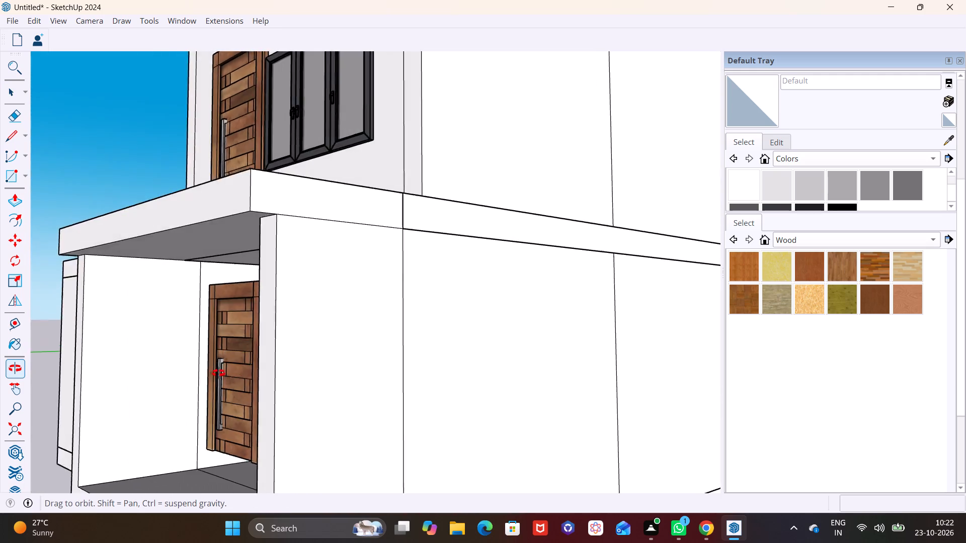
middle_drag(218, 373, 271, 386)
middle_drag(305, 336, 378, 292)
scroll(374, 332, up, 3)
click(366, 371)
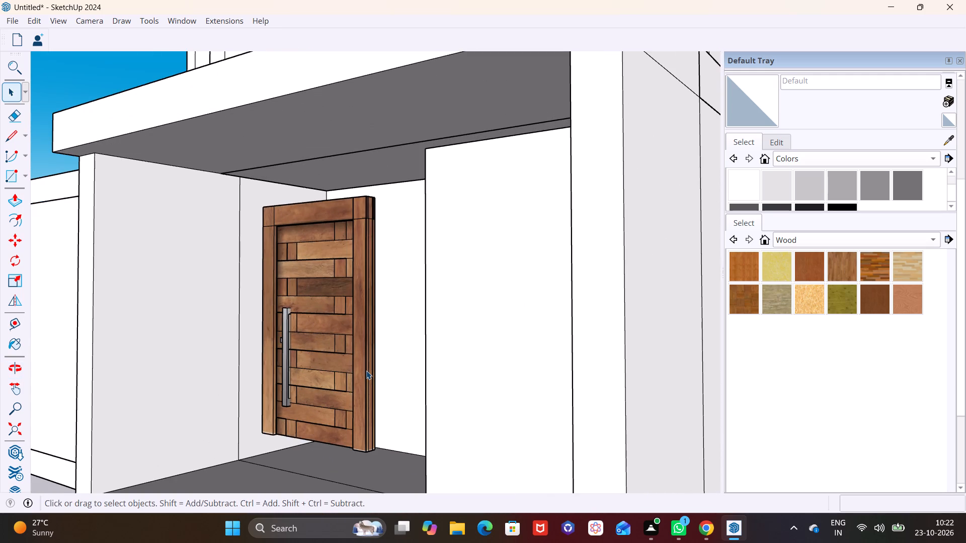
click(16, 241)
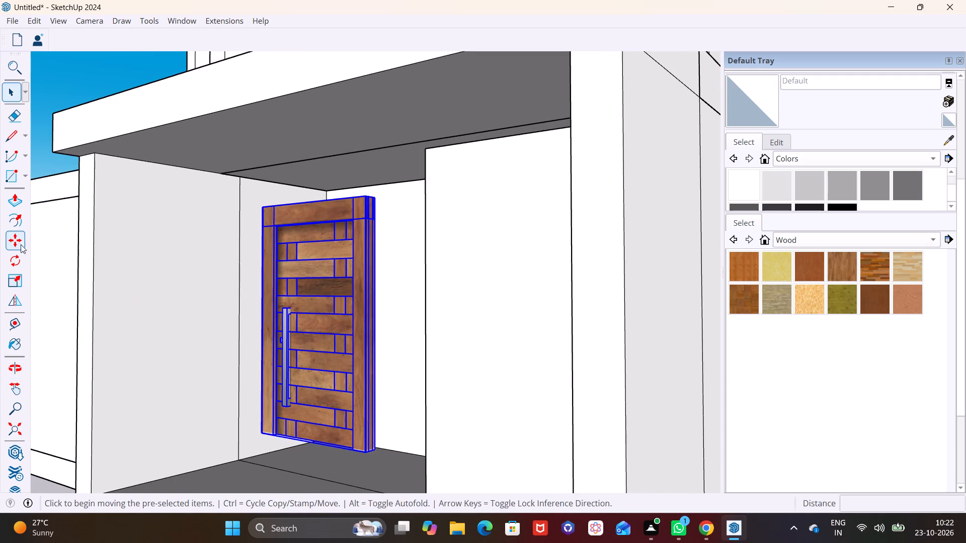
click(375, 447)
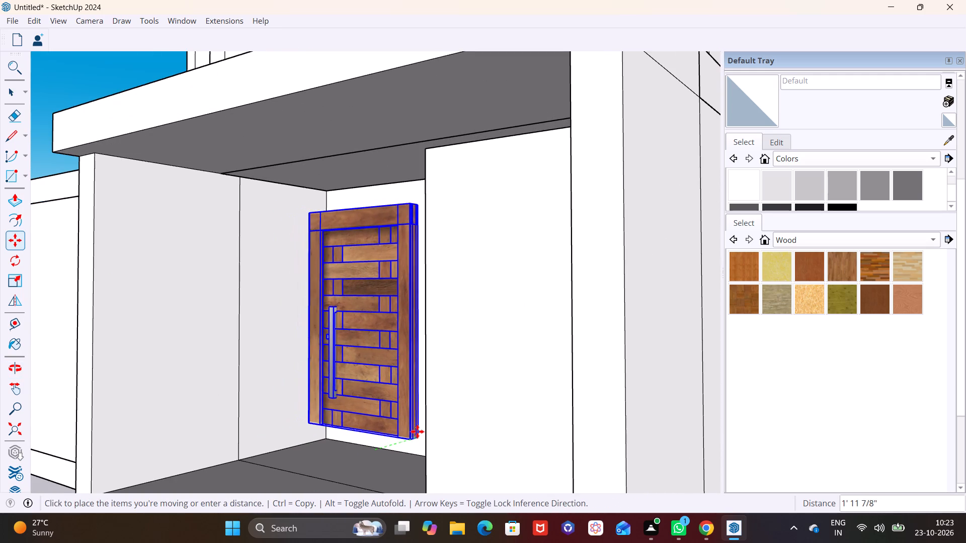
click(418, 431)
key(space)
click(310, 427)
Move the ground-floor door about 1' 10" further back so it sits against the porch recess's rear wall.
middle_drag(304, 400, 443, 431)
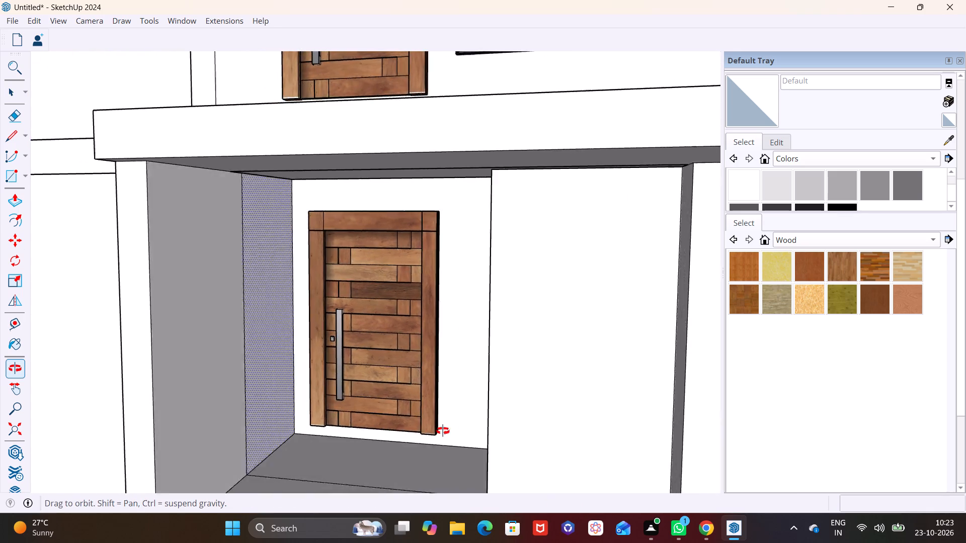
middle_drag(443, 431, 372, 398)
scroll(402, 411, up, 2)
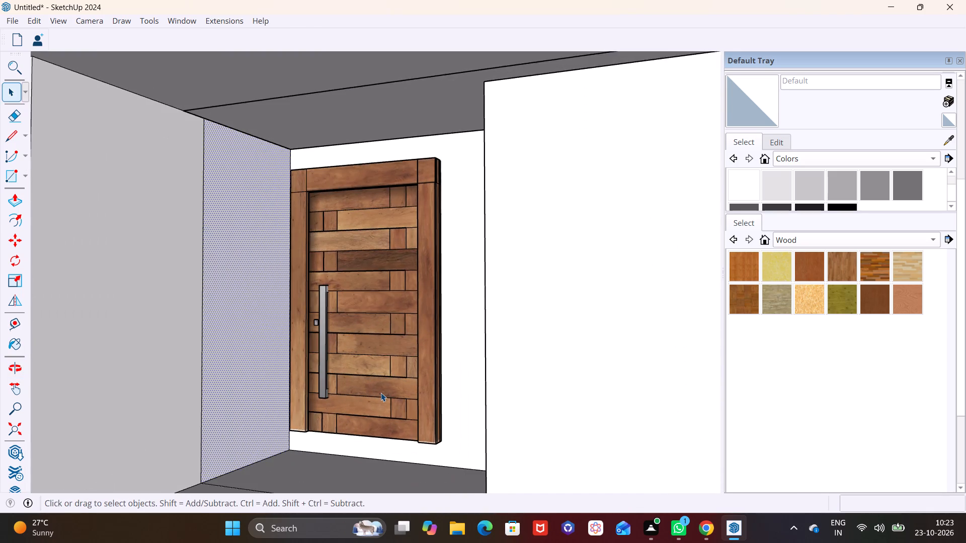
scroll(381, 393, up, 1)
middle_drag(381, 393, 329, 398)
scroll(334, 398, up, 3)
scroll(345, 397, down, 2)
middle_drag(360, 396, 369, 402)
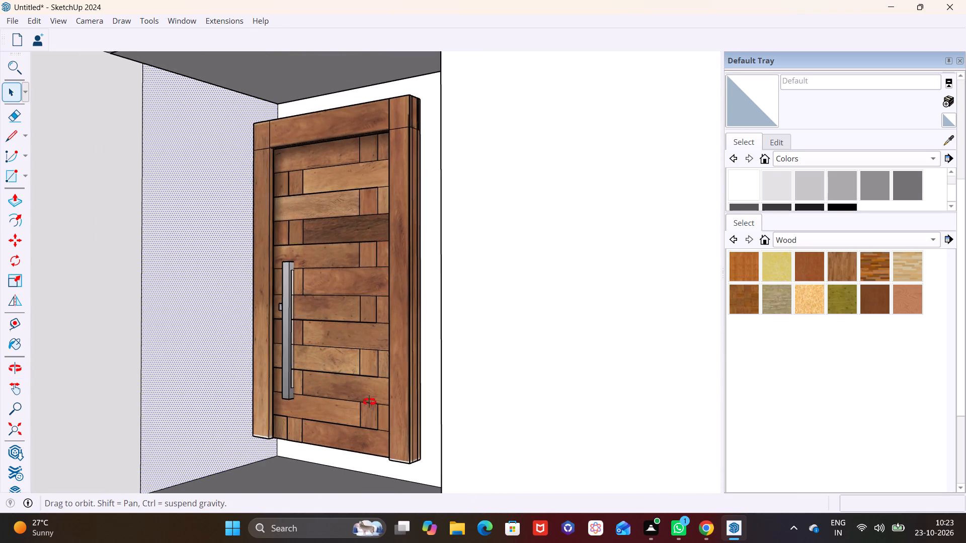
middle_drag(369, 402, 387, 413)
shift+middle_drag(389, 413, 349, 347)
middle_drag(348, 346, 398, 364)
click(410, 352)
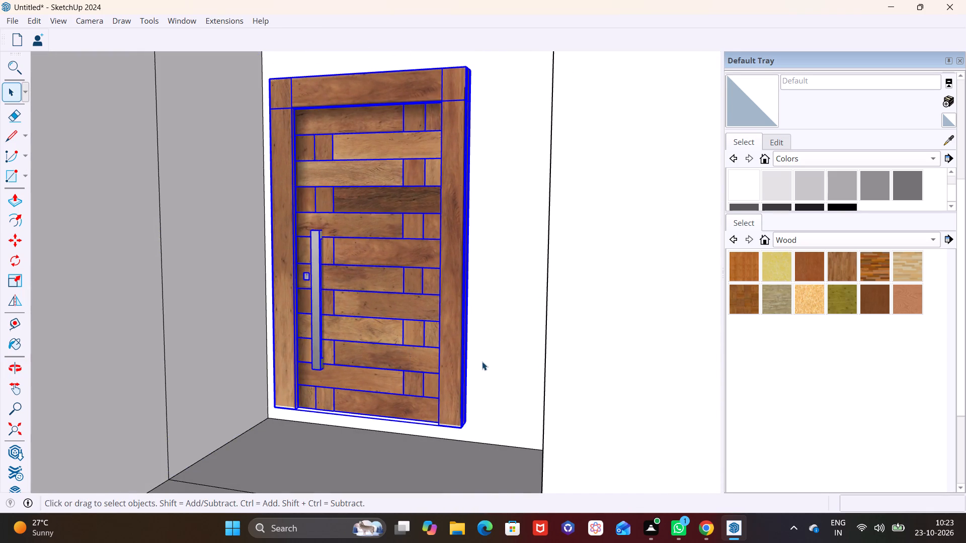
middle_drag(477, 362, 444, 360)
key(m)
drag(434, 425, 439, 421)
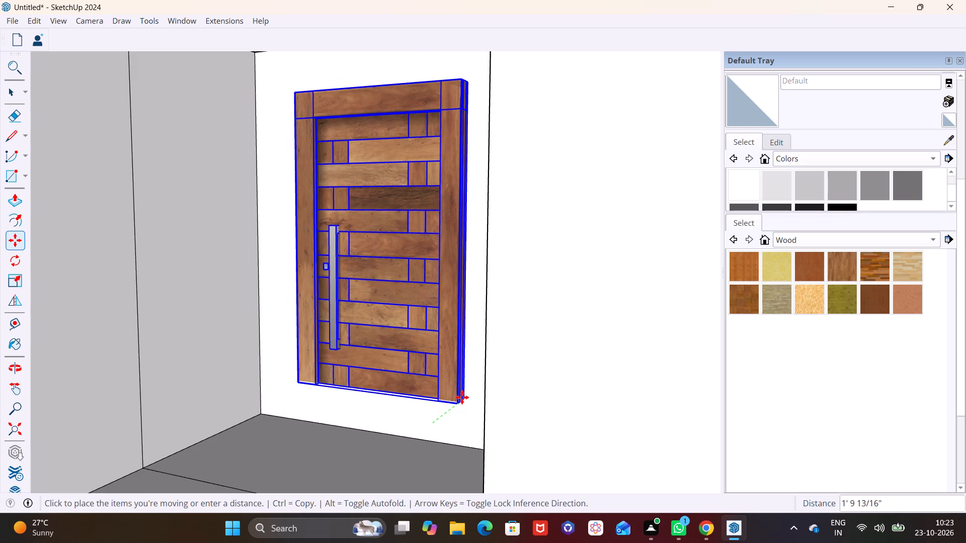
click(458, 394)
key(space)
click(361, 465)
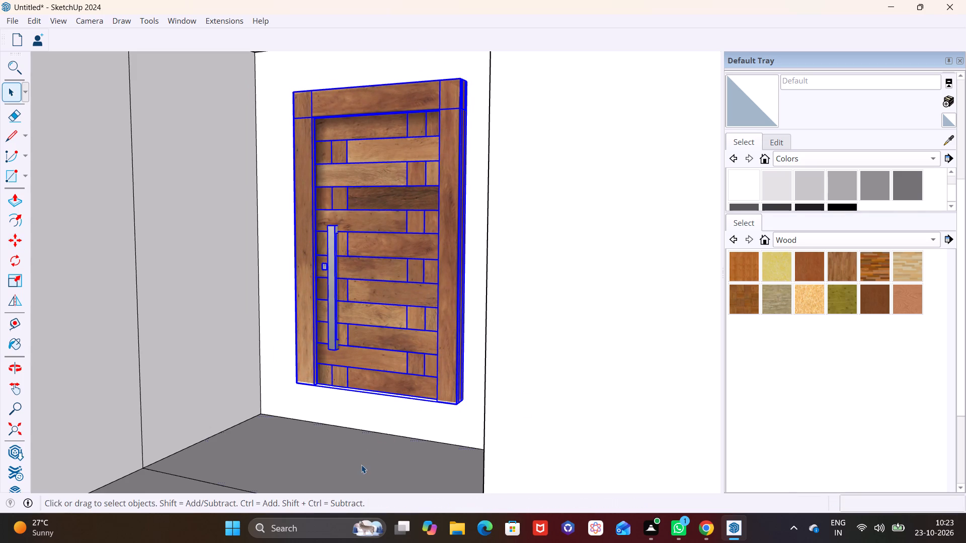
Lower the ground-floor door vertically until its base rests on the porch floor.
middle_drag(353, 421, 475, 411)
scroll(353, 421, down, 1)
scroll(476, 407, down, 7)
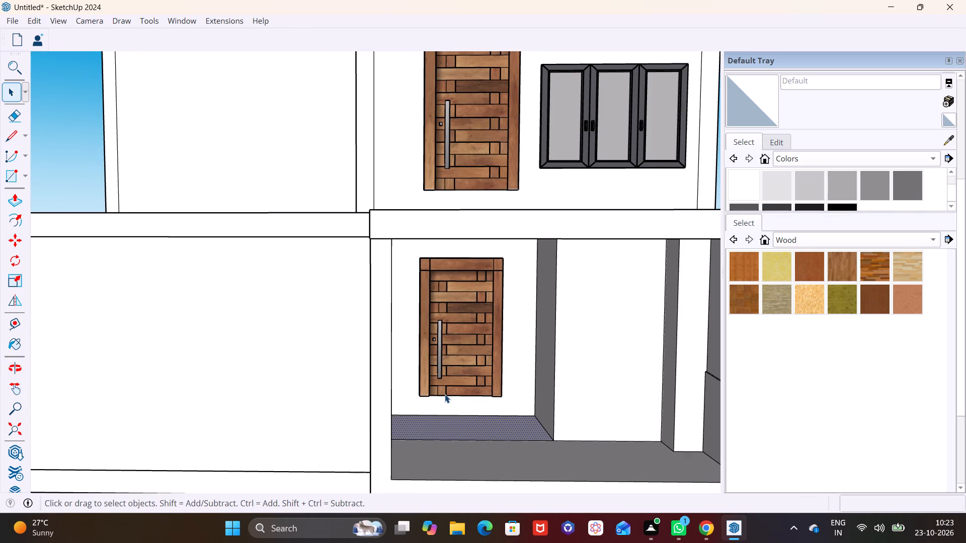
shift+middle_drag(394, 375, 325, 350)
click(380, 339)
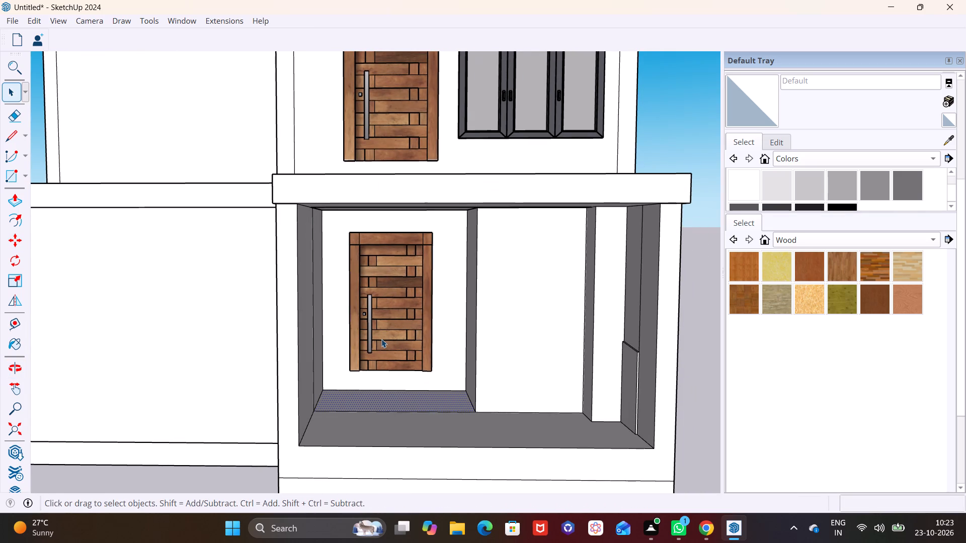
key(m)
click(438, 237)
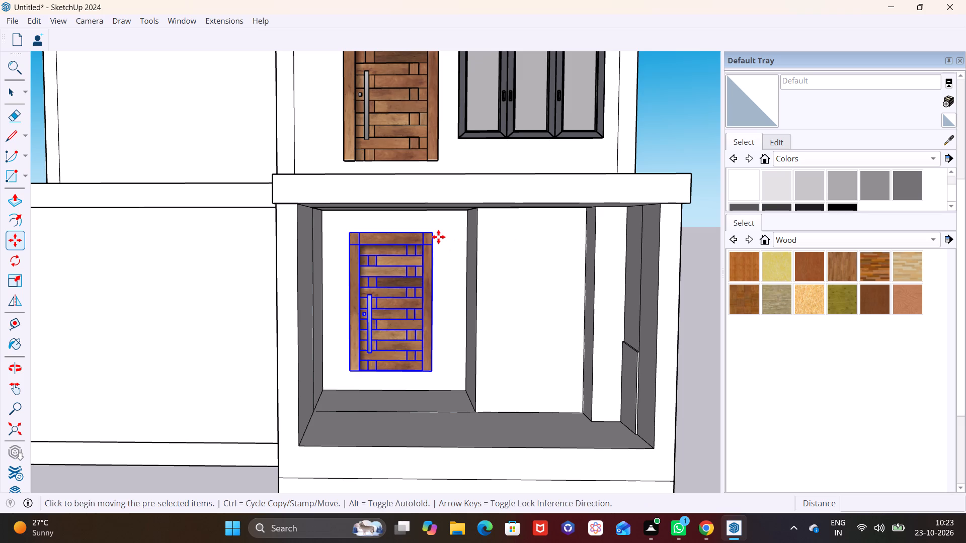
click(435, 254)
scroll(428, 252, down, 2)
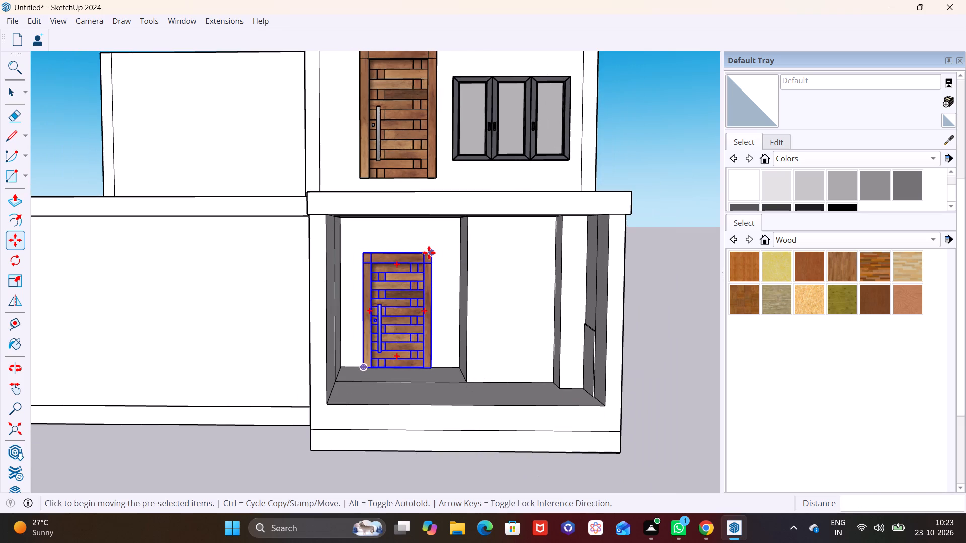
shift+middle_drag(419, 310, 413, 330)
key(space)
Lower the upper-storey door vertically along the wall until its base meets the balcony slab.
click(393, 188)
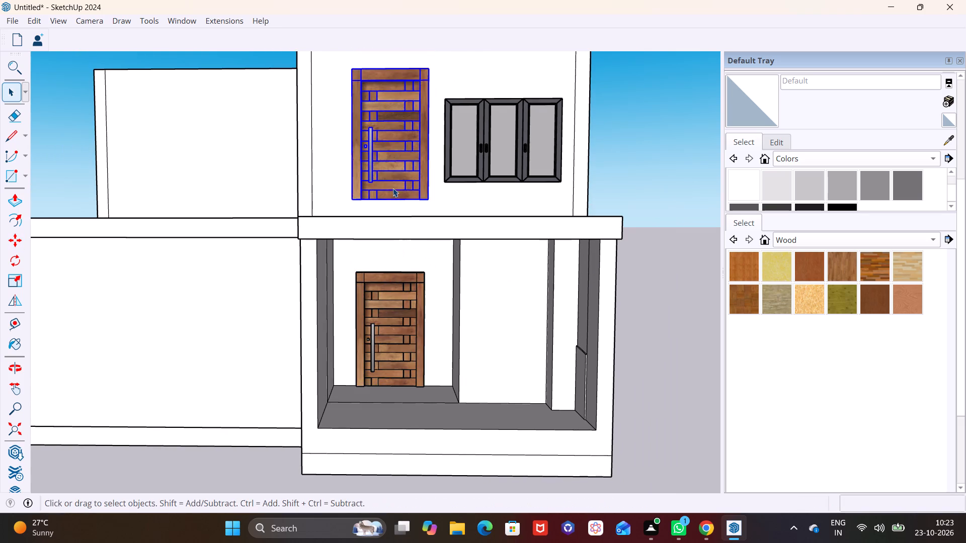
middle_drag(414, 277, 433, 187)
shift+middle_drag(433, 184, 401, 283)
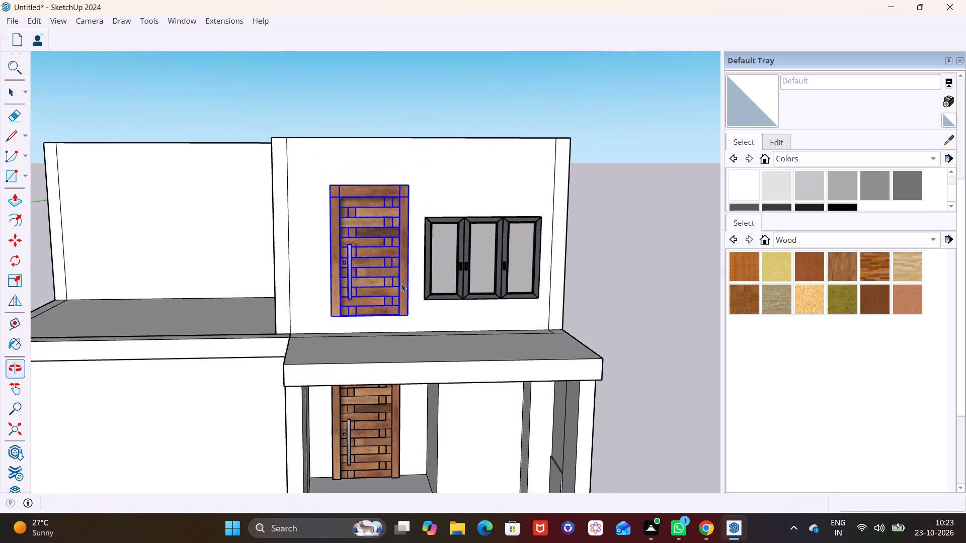
key(m)
click(413, 186)
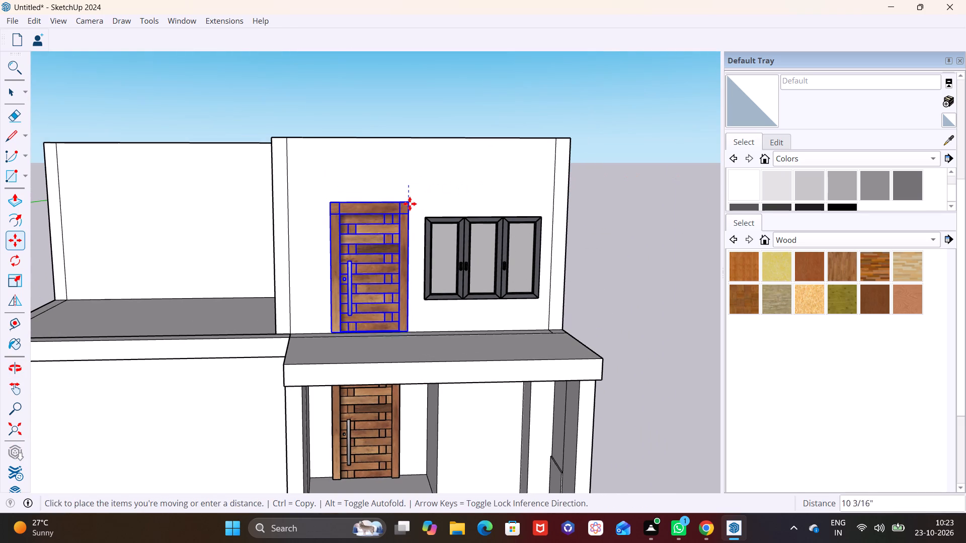
click(410, 207)
key(space)
click(607, 257)
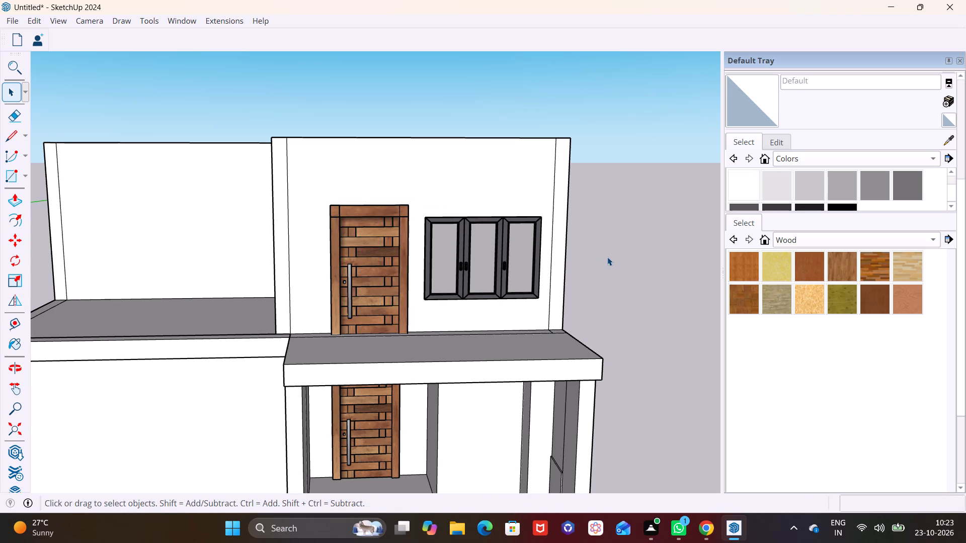
Examine the house's front and side from several angles to check the placed doors and window.
scroll(607, 257, down, 3)
middle_drag(593, 290, 729, 266)
middle_drag(608, 280, 551, 215)
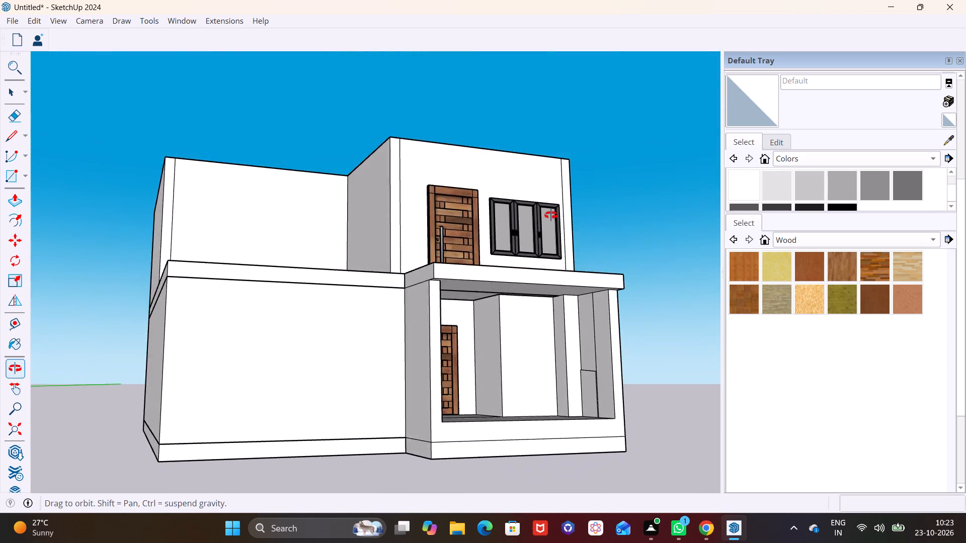
middle_drag(551, 215, 523, 266)
scroll(523, 271, down, 4)
shift+middle_drag(547, 323, 584, 260)
shift+middle_drag(566, 266, 478, 258)
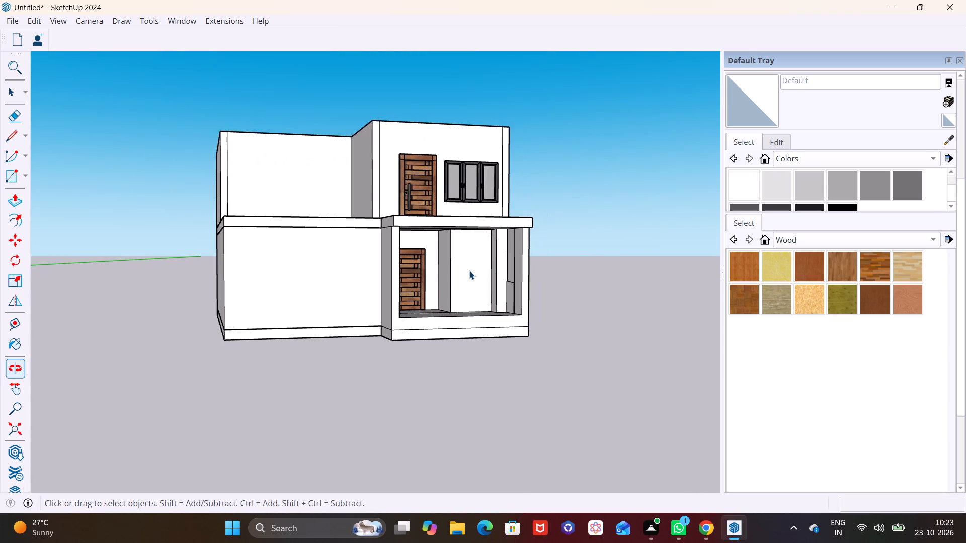
scroll(469, 273, up, 1)
middle_drag(469, 273, 516, 283)
scroll(516, 283, down, 4)
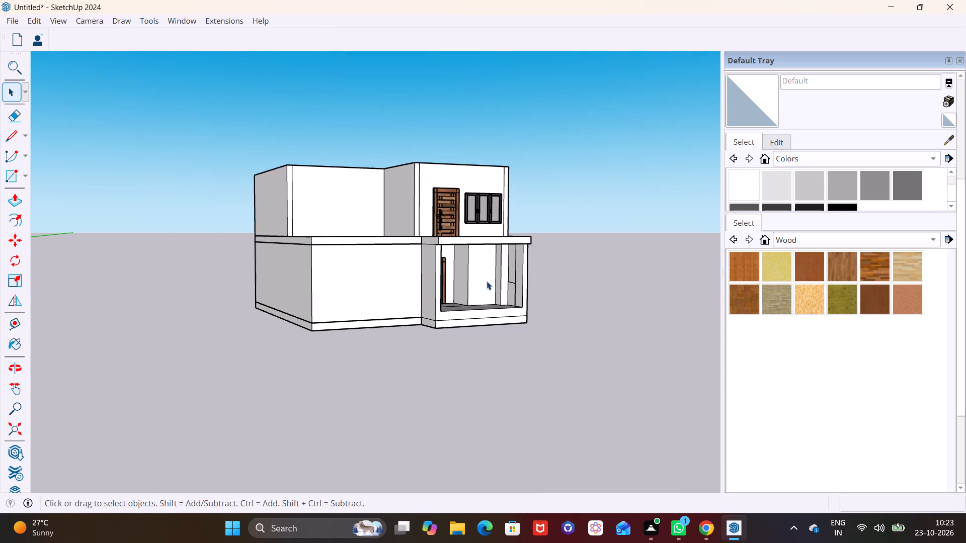
shift+middle_drag(480, 281, 303, 311)
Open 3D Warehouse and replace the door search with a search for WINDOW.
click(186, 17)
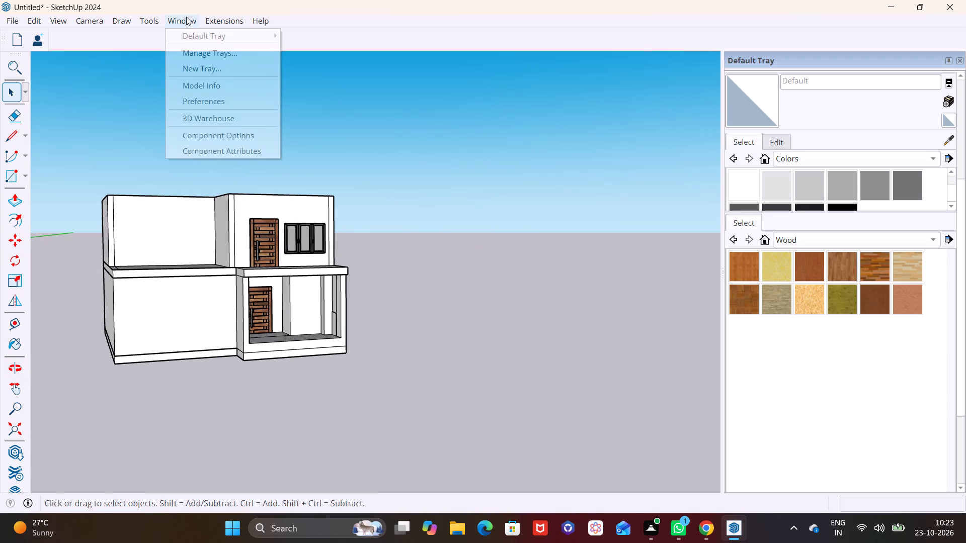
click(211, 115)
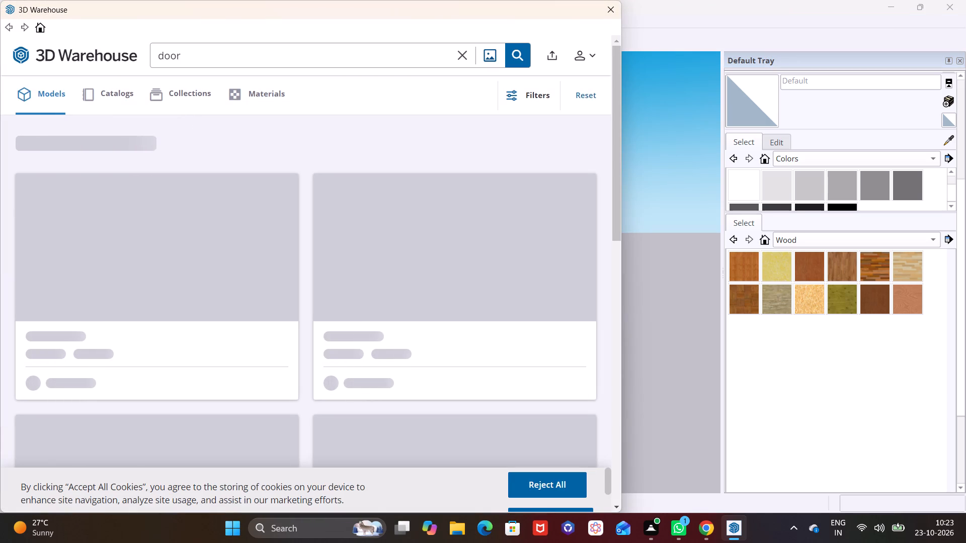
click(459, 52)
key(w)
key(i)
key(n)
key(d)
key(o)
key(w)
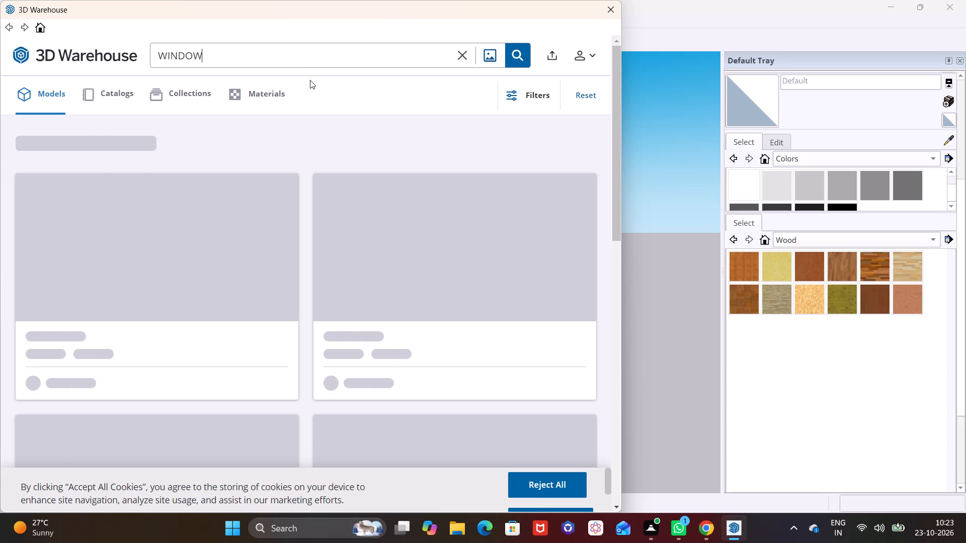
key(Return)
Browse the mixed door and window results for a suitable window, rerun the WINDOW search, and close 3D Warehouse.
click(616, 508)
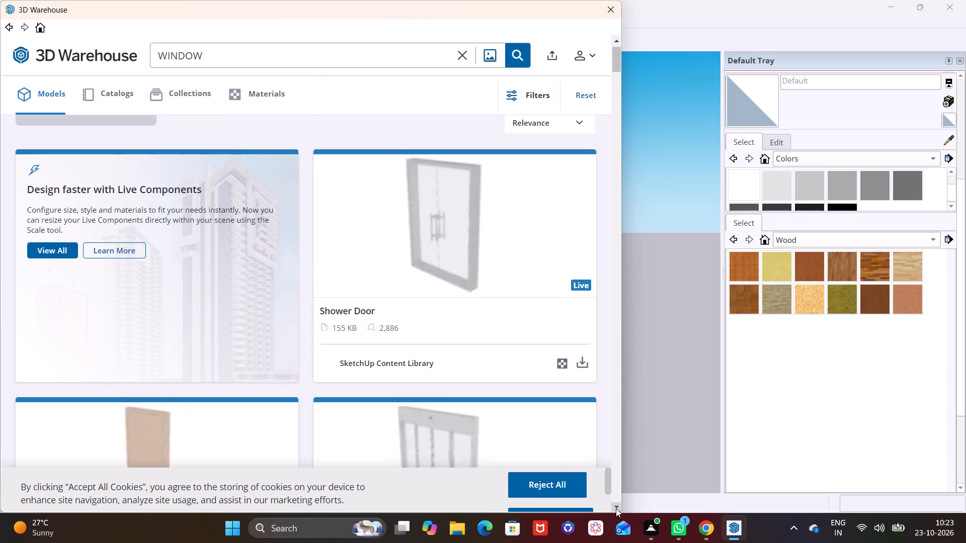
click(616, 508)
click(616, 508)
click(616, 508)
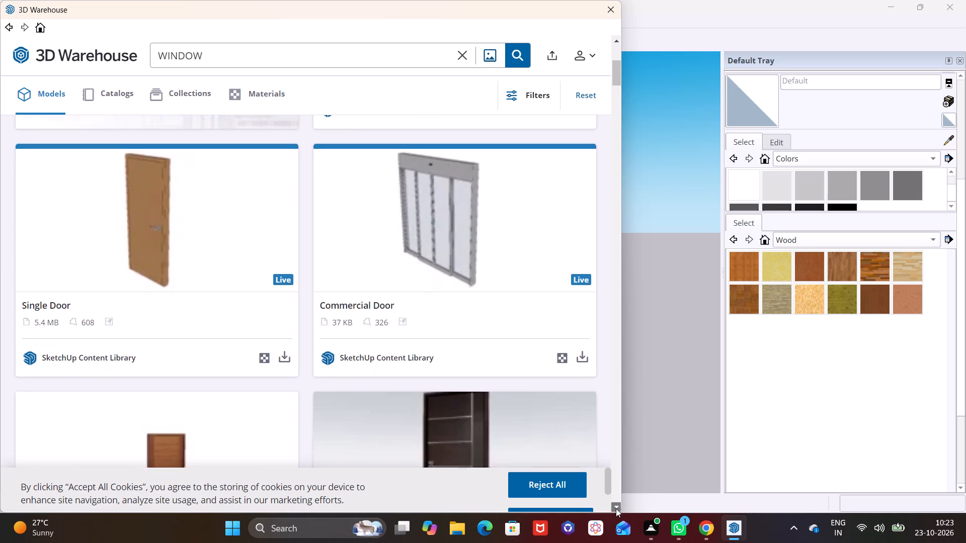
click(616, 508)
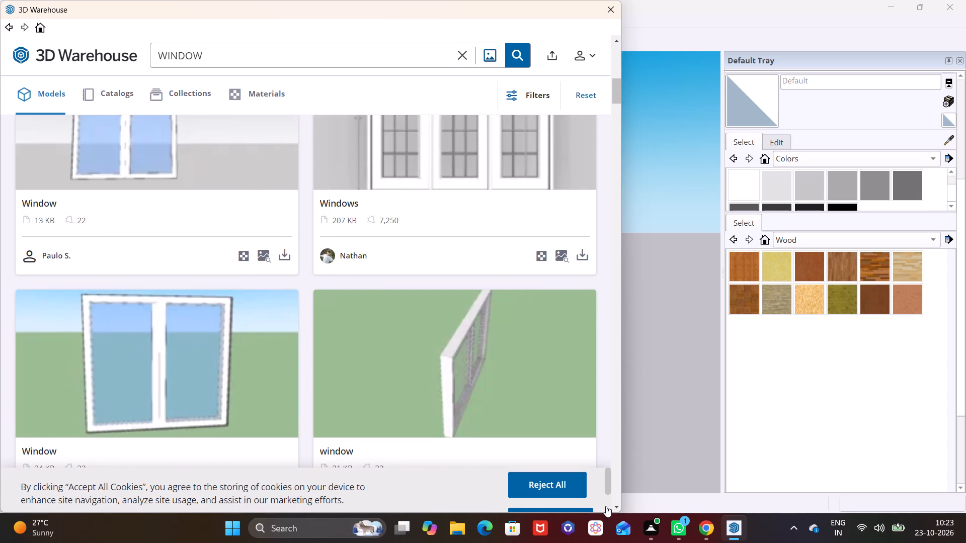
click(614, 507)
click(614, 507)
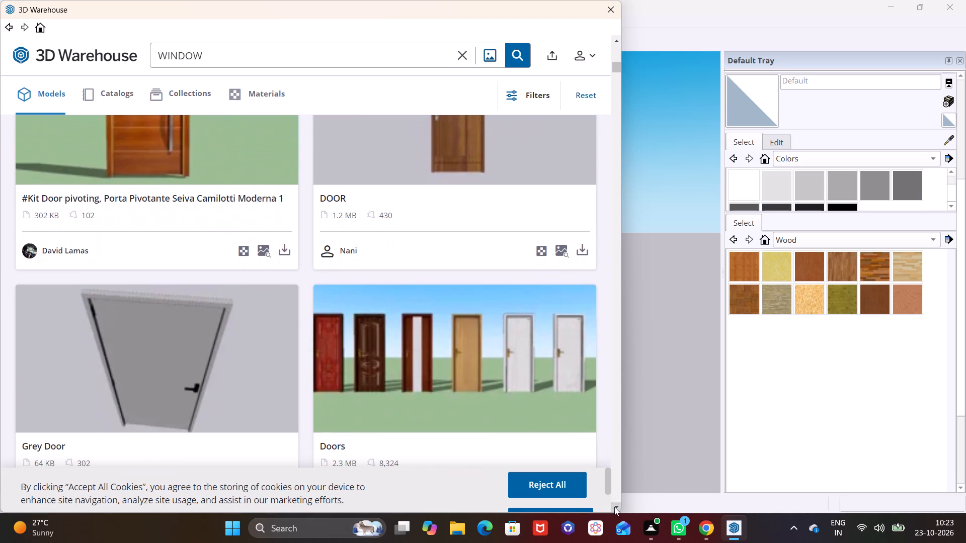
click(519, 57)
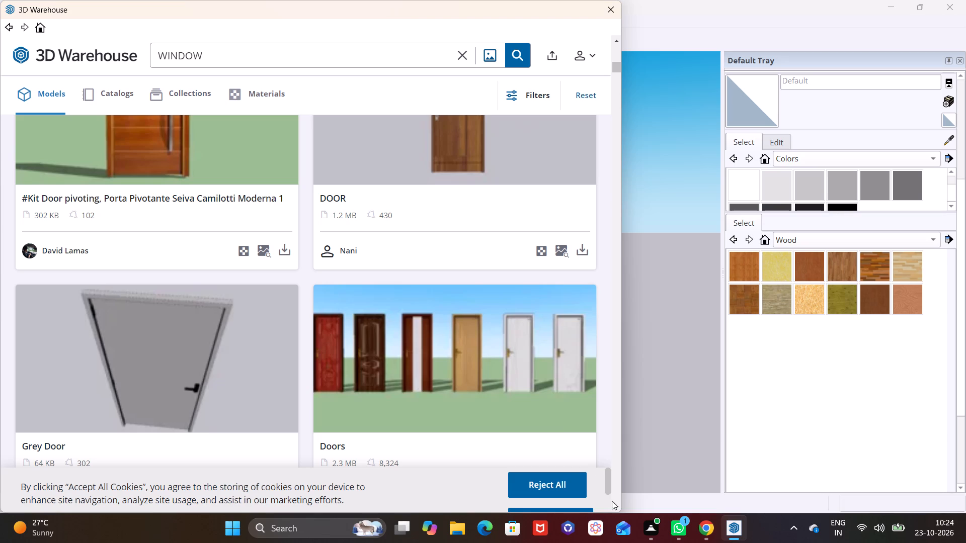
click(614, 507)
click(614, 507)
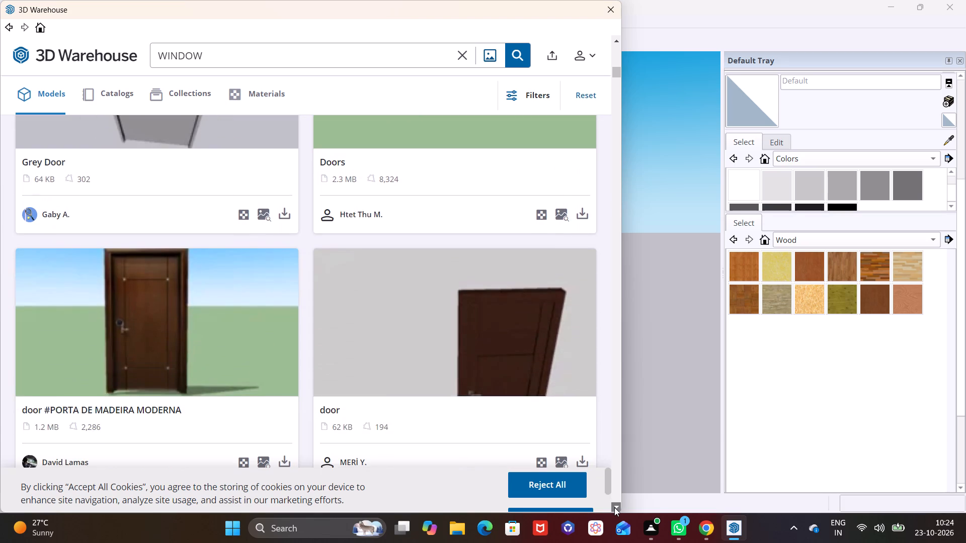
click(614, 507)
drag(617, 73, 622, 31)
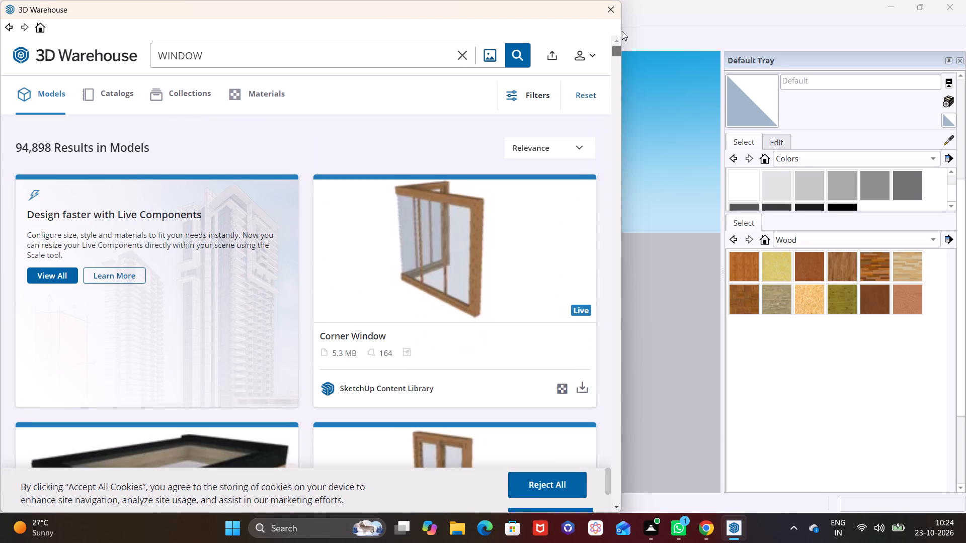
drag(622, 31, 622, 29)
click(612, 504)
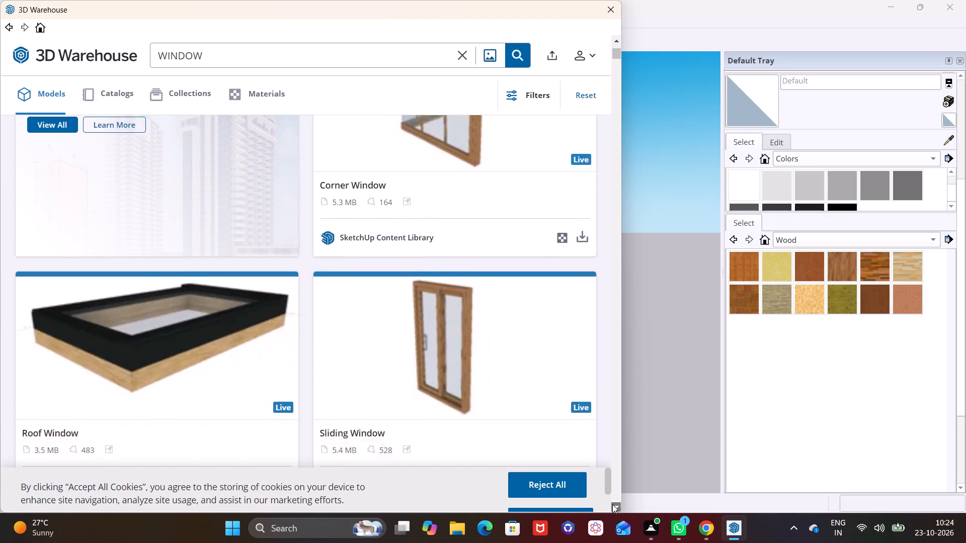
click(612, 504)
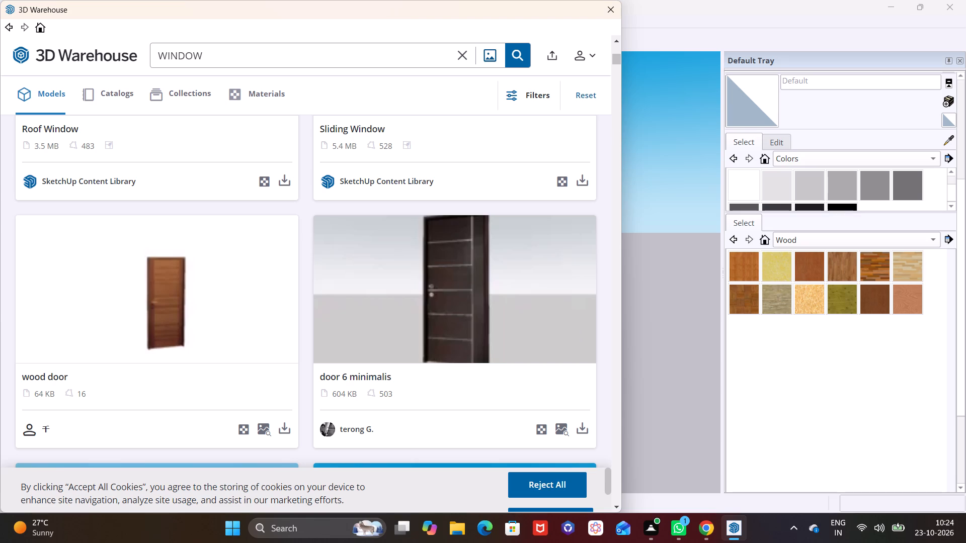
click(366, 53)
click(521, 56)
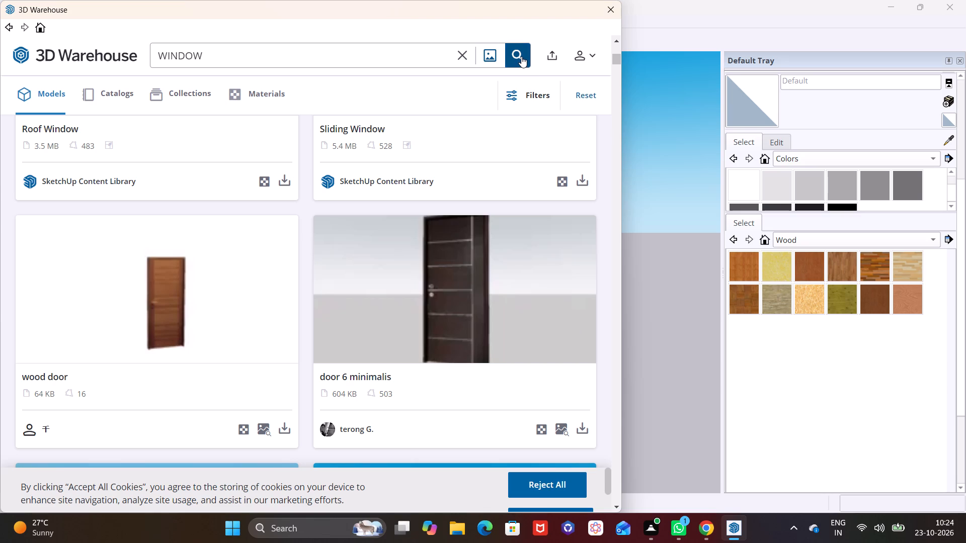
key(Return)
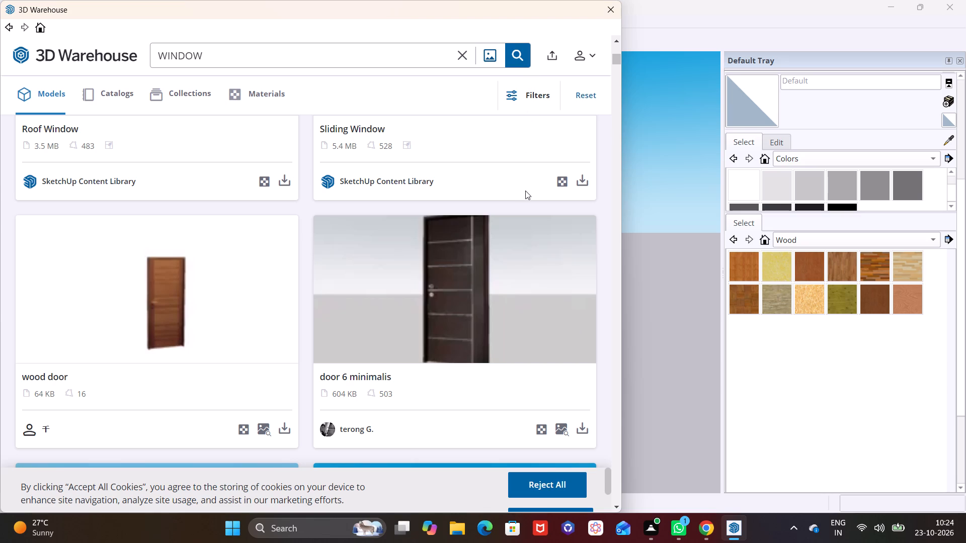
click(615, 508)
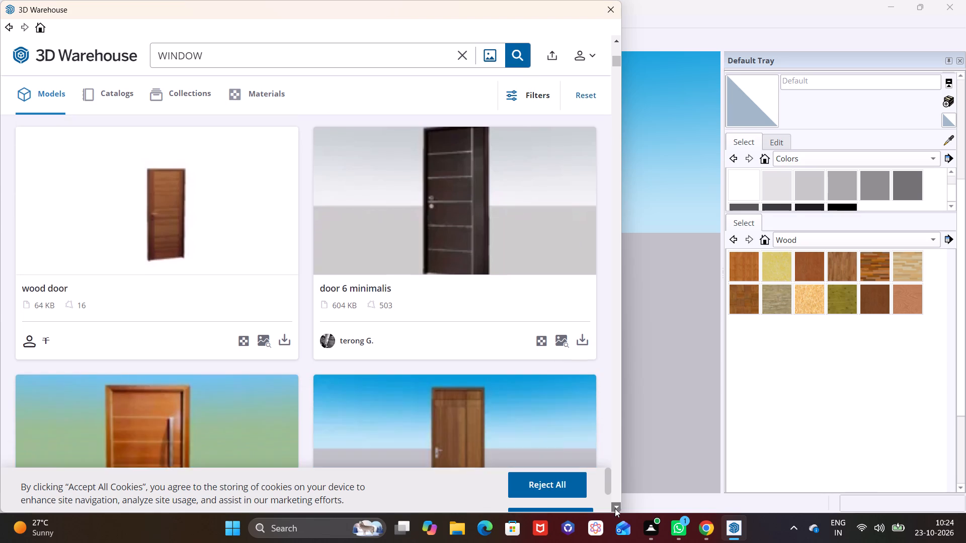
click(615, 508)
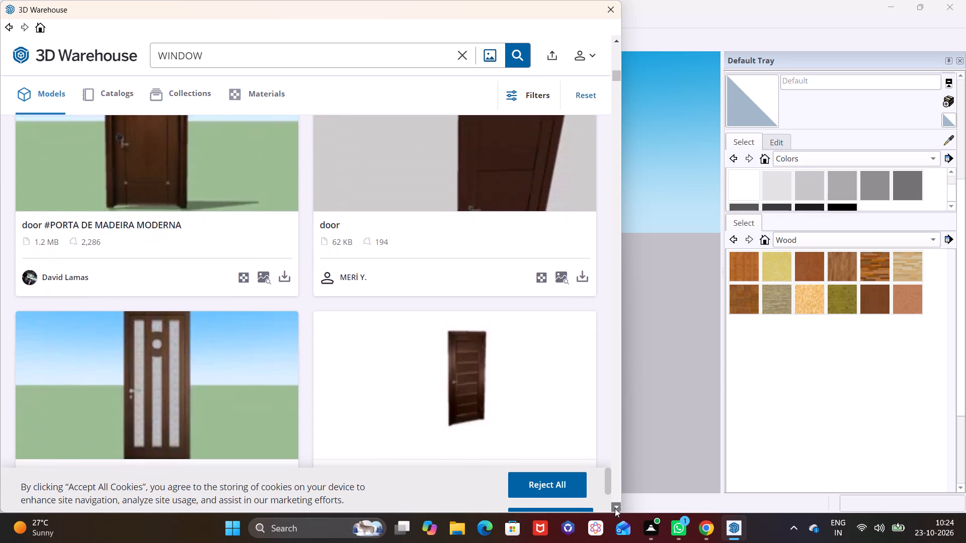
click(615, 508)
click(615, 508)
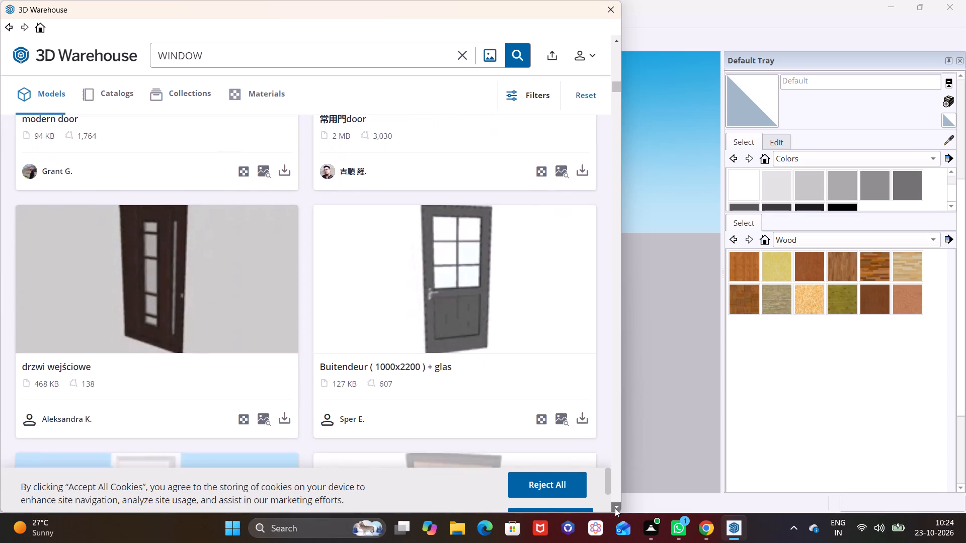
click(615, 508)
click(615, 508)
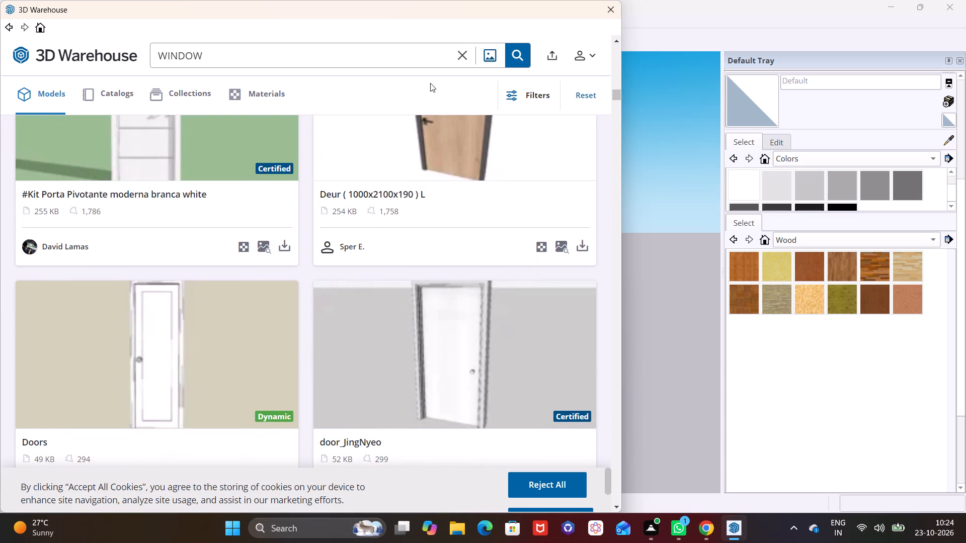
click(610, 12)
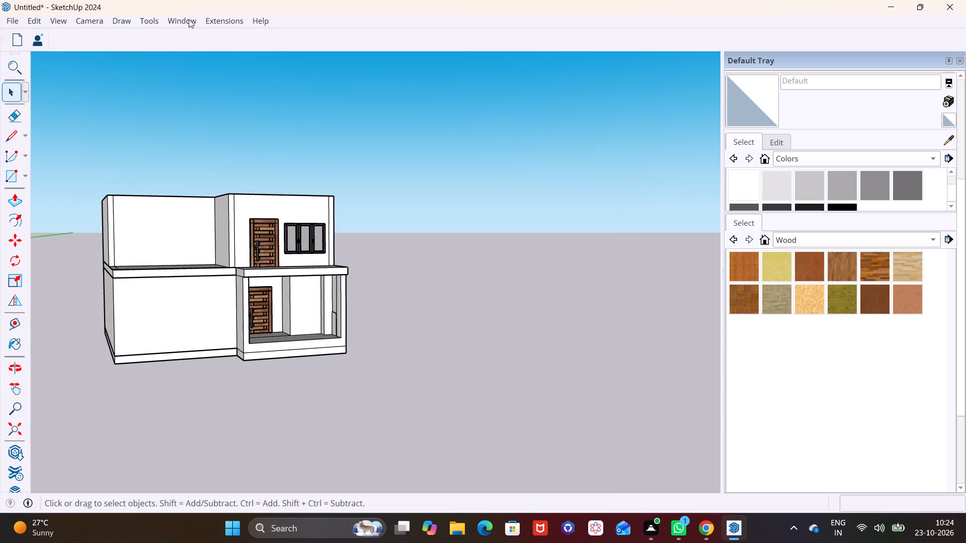
Reopen 3D Warehouse and search the models for WINDOW again.
click(174, 19)
click(220, 120)
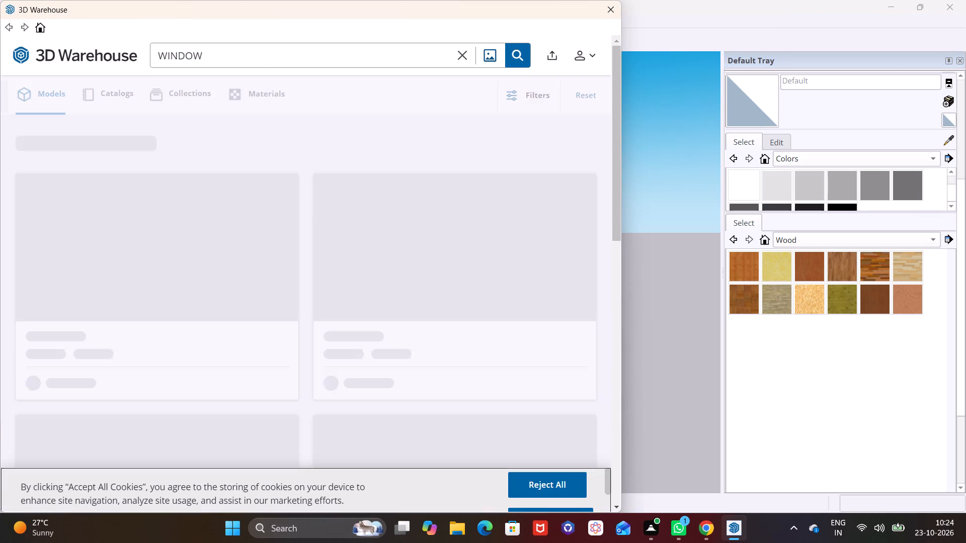
click(226, 56)
key(BackSpace)
key(BackSpace)
key(BackSpace)
key(BackSpace)
key(BackSpace)
key(BackSpace)
key(BackSpace)
key(BackSpace)
key(BackSpace)
key(BackSpace)
key(BackSpace)
key(BackSpace)
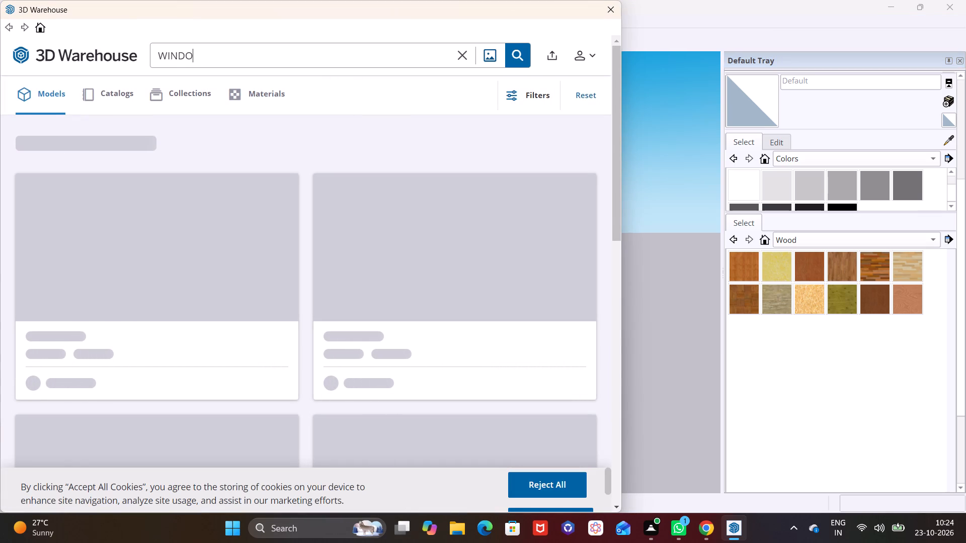
key(w)
key(i)
key(n)
text(DOW)
click(515, 53)
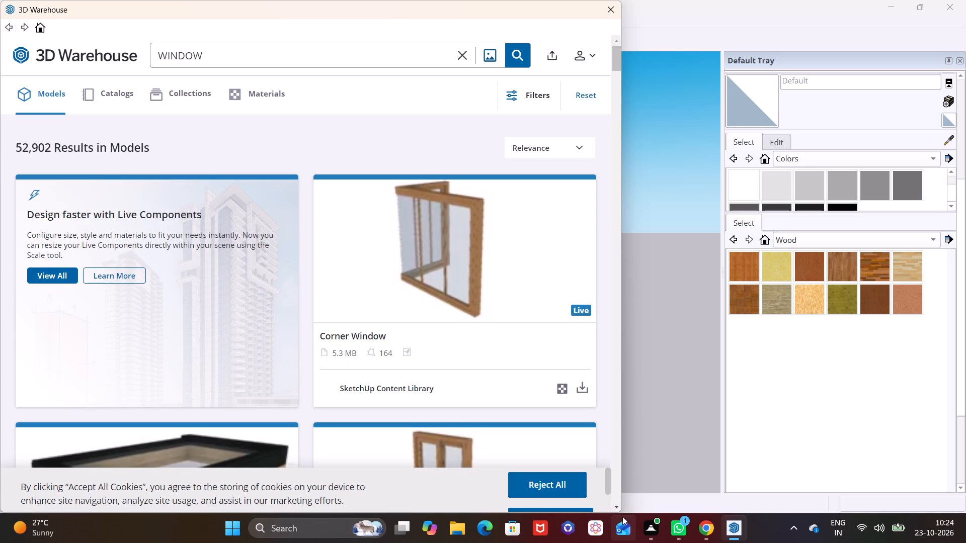
Load the dark three-panel window (71 KB, by AAA) from the WINDOW results into the model and place it on the ground beside the porch.
click(618, 507)
click(618, 507)
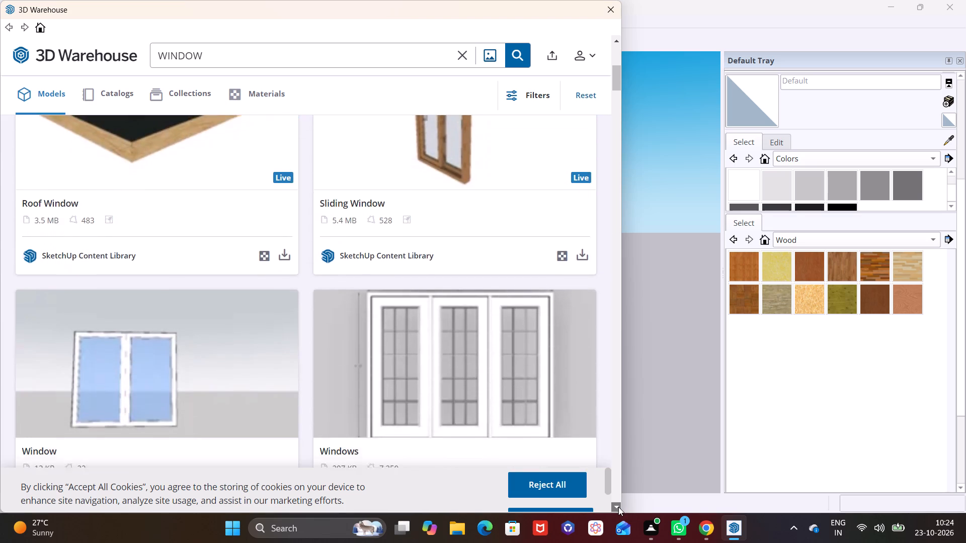
click(618, 507)
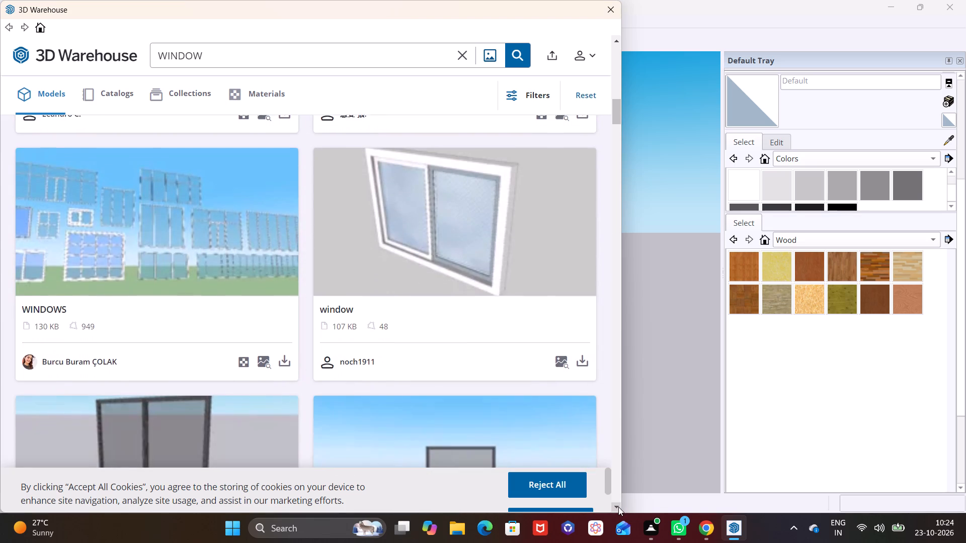
click(618, 507)
click(618, 507)
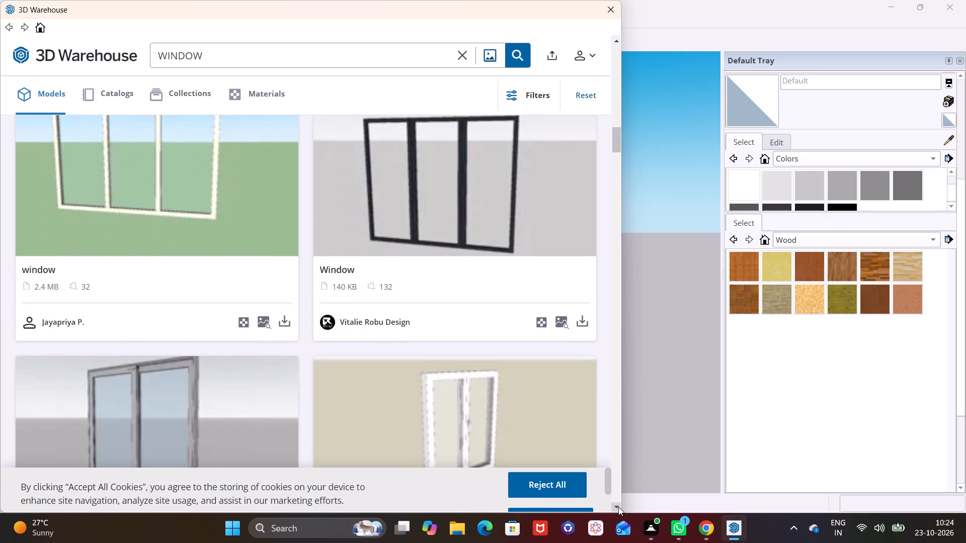
click(618, 507)
click(618, 507)
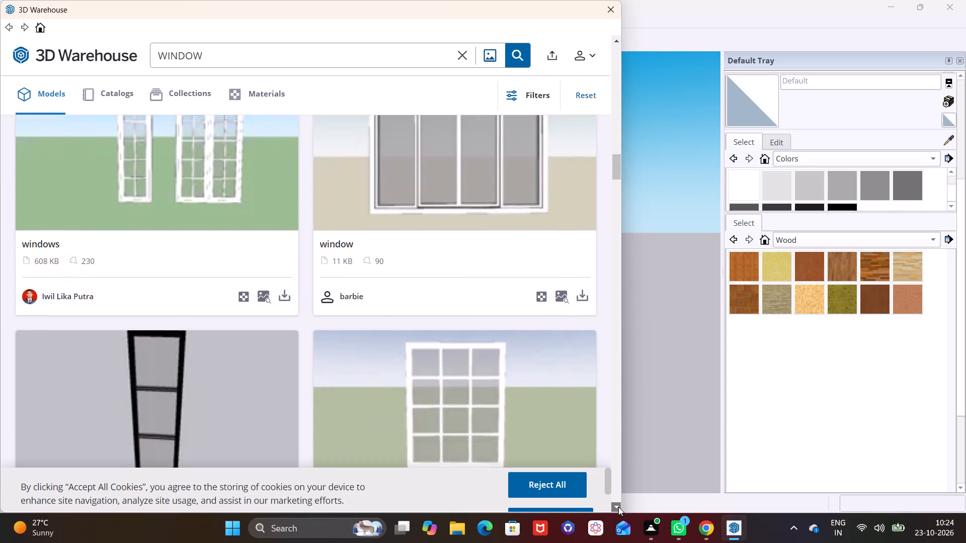
click(618, 507)
click(618, 507)
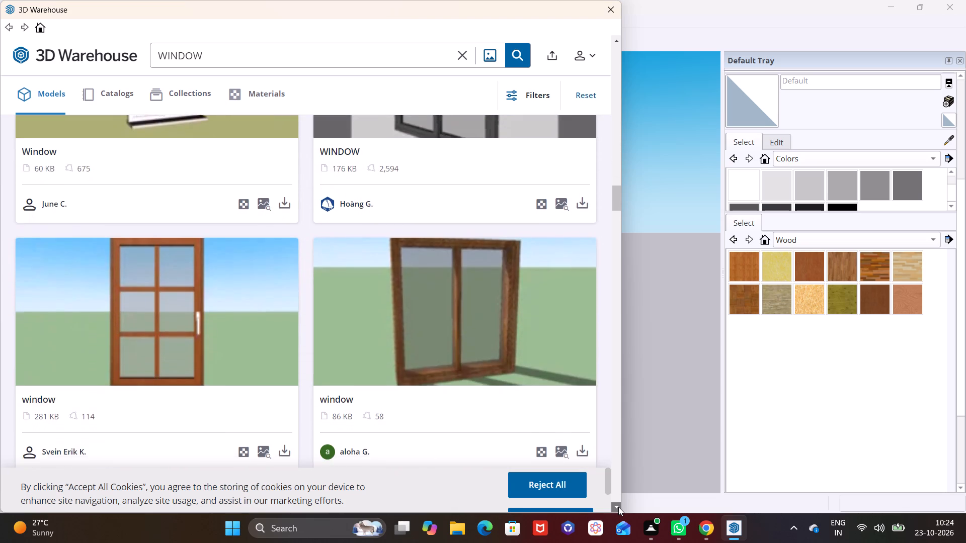
click(618, 507)
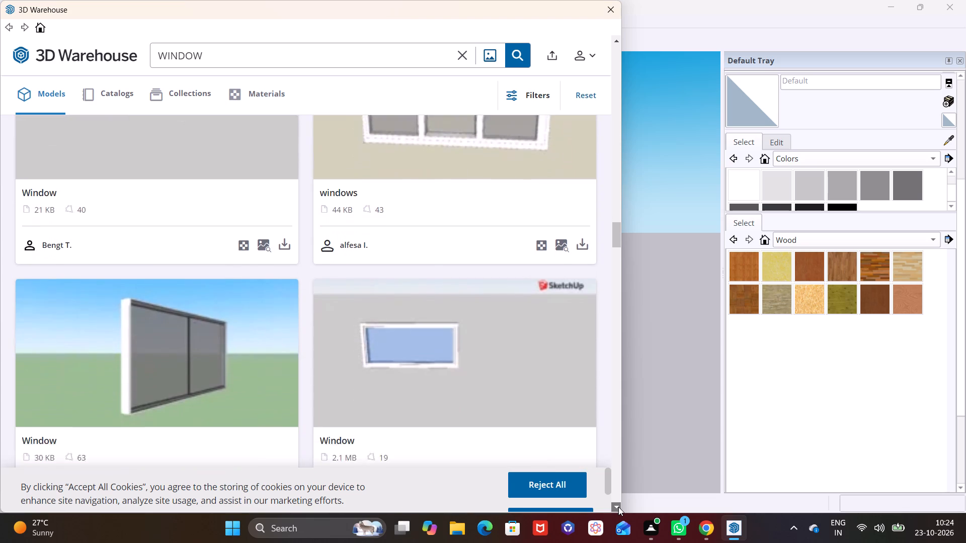
click(618, 507)
click(618, 507)
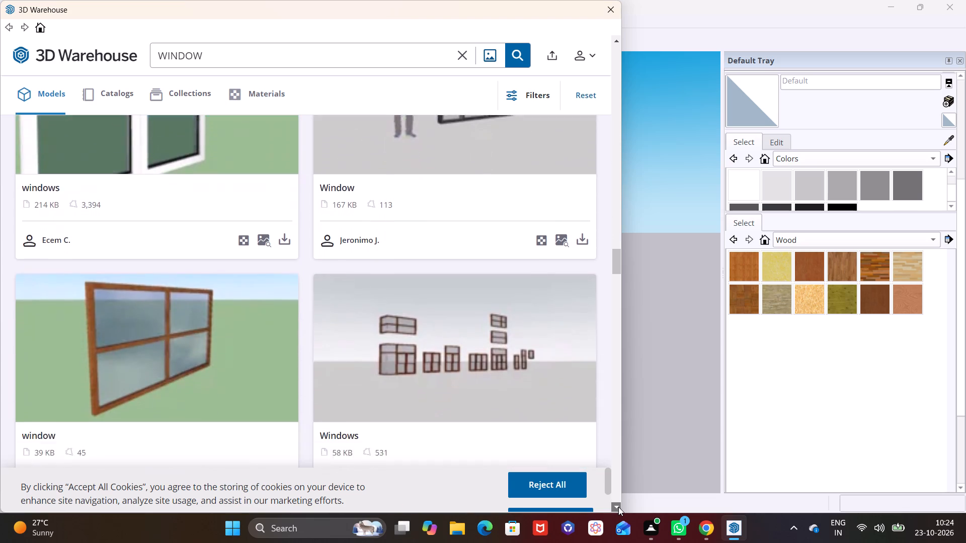
click(618, 507)
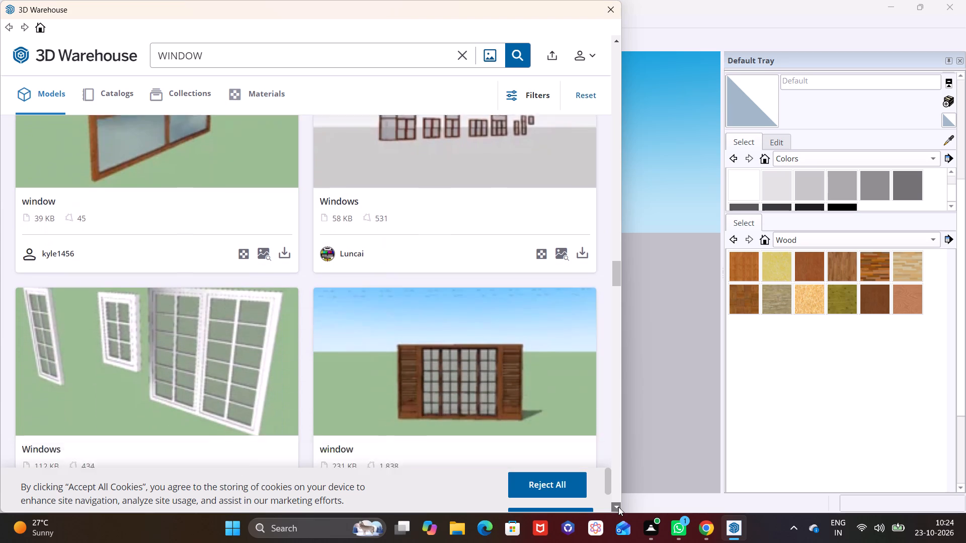
click(618, 507)
click(618, 507)
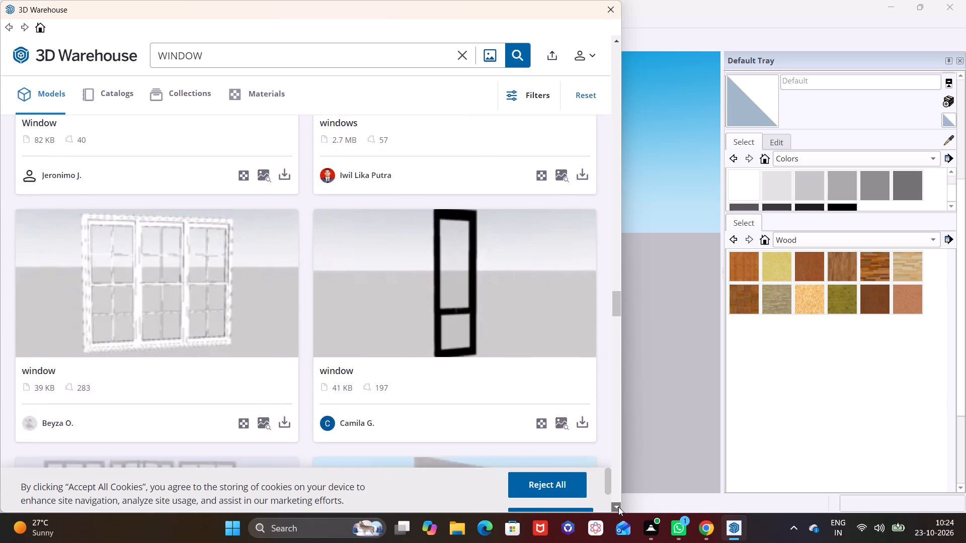
click(618, 507)
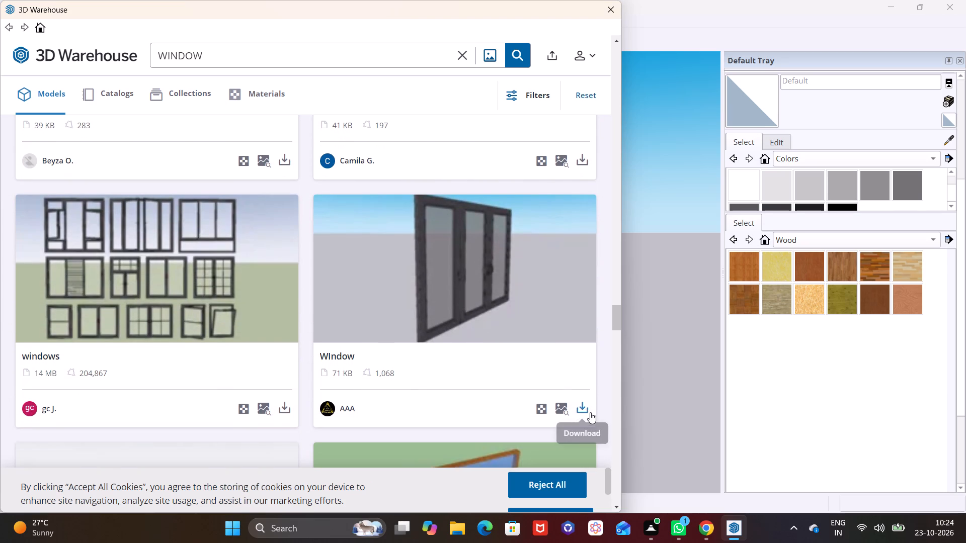
click(584, 407)
click(256, 275)
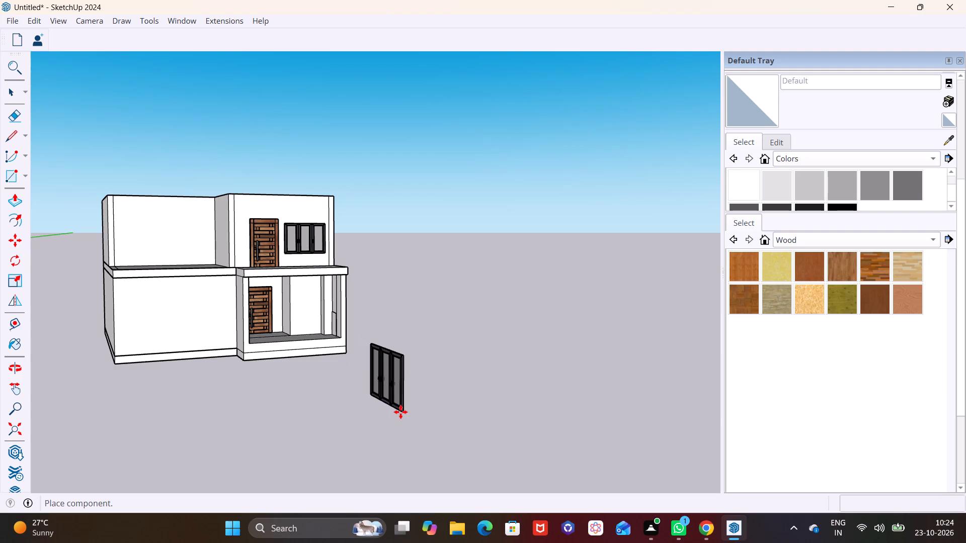
click(400, 412)
scroll(319, 284, up, 1)
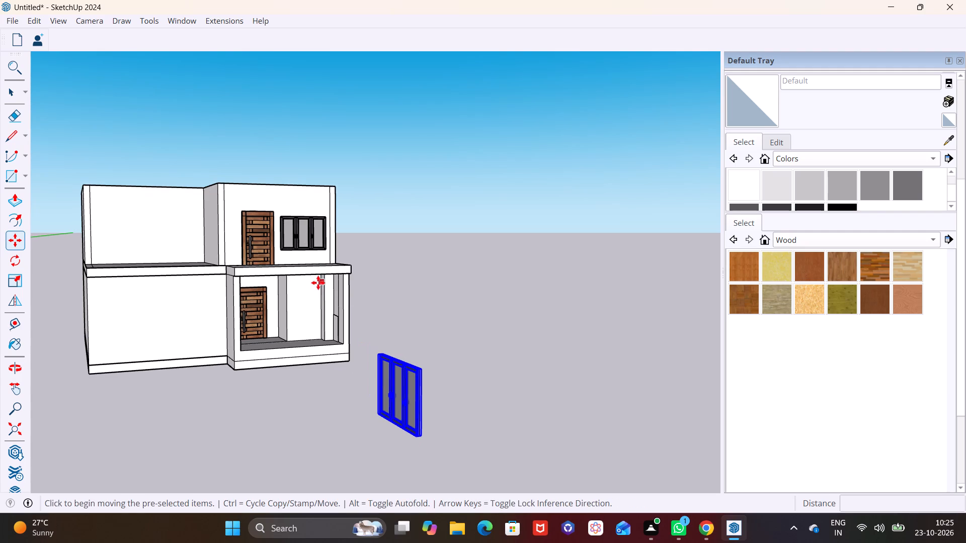
Reopen 3D Warehouse, browse the WINDOW model results for another suitable window, and load more results.
click(169, 19)
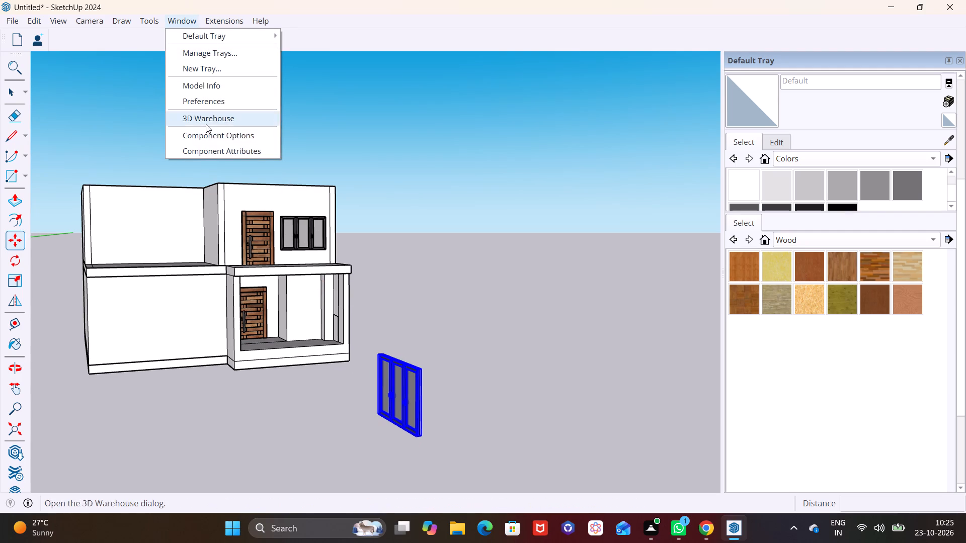
click(208, 123)
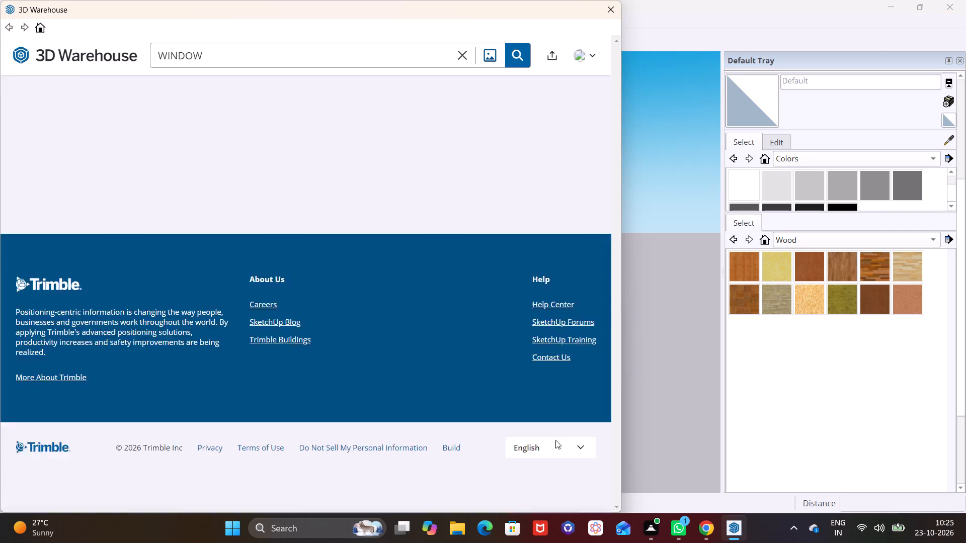
click(620, 506)
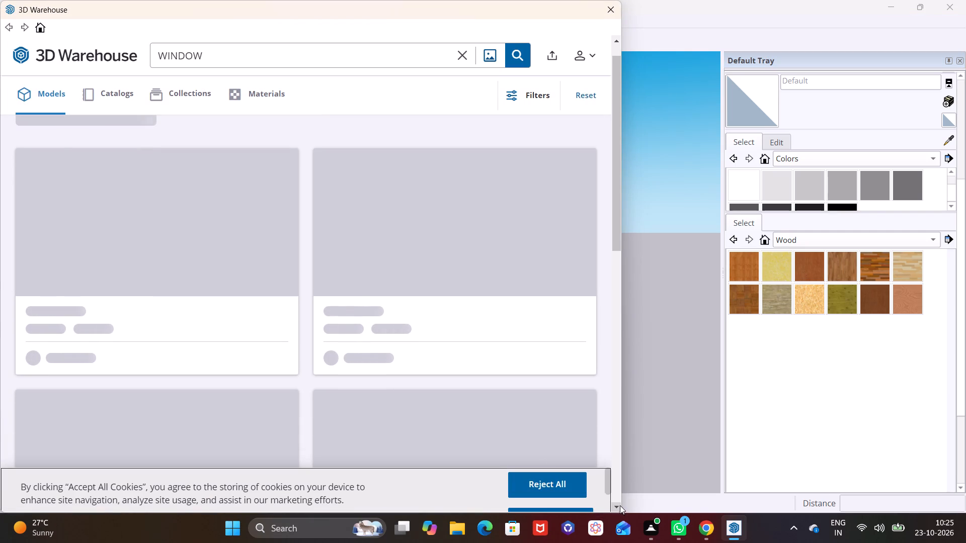
click(619, 505)
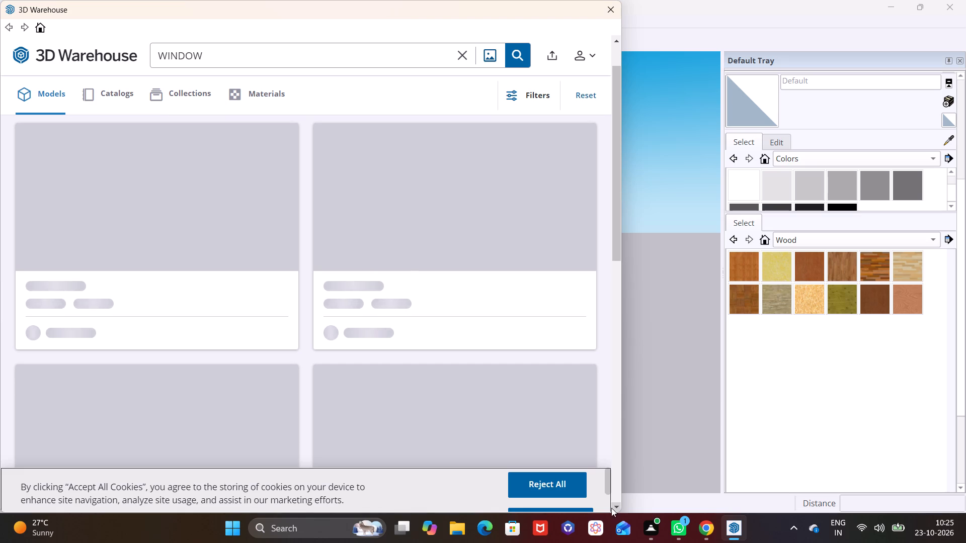
click(617, 507)
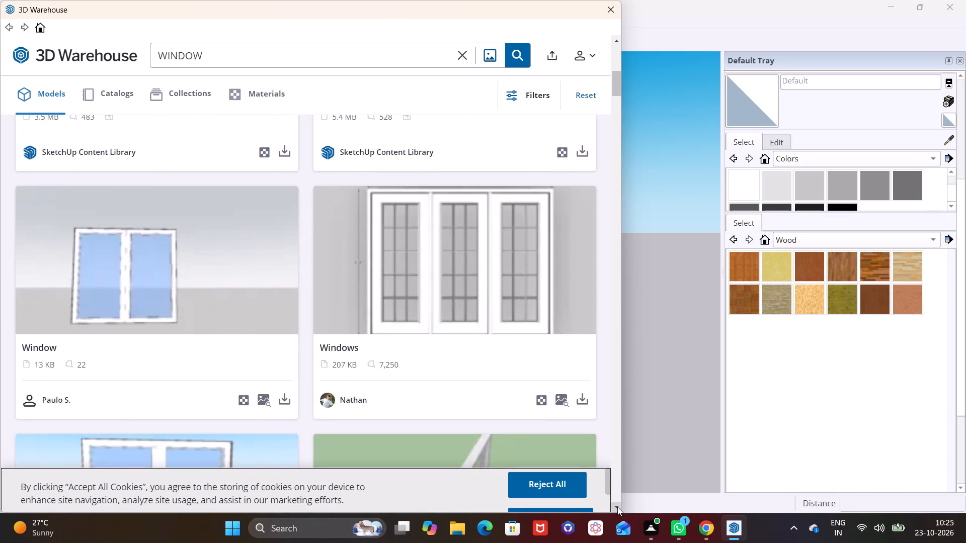
click(617, 507)
click(617, 507)
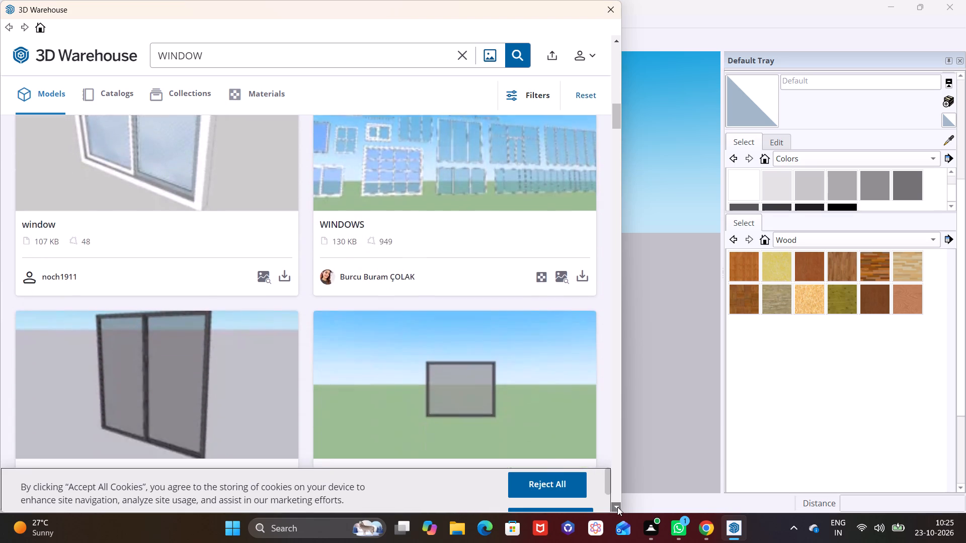
click(617, 507)
click(617, 507)
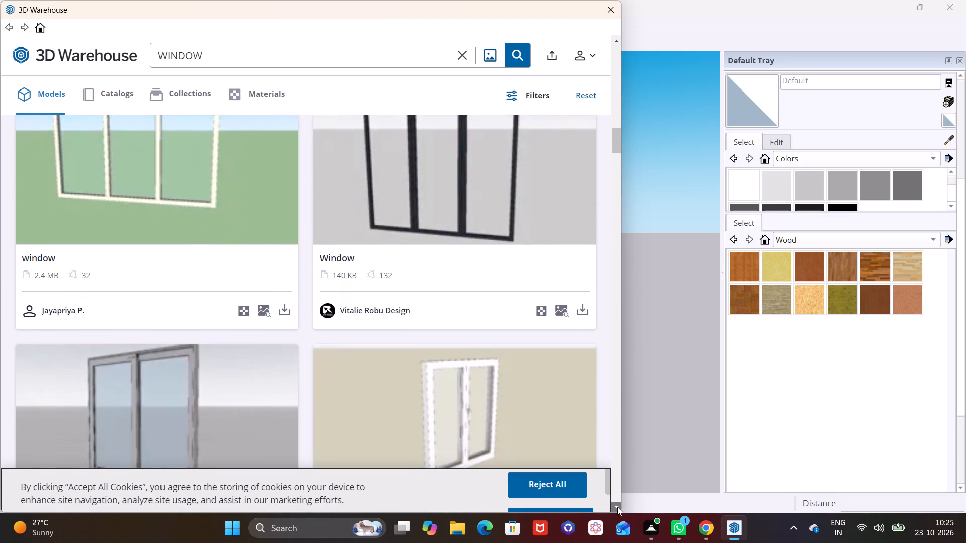
click(617, 507)
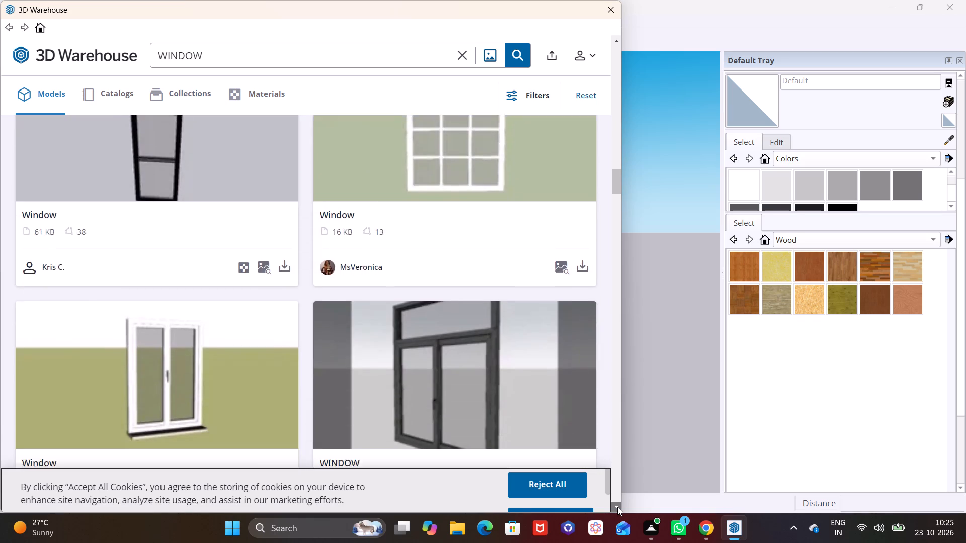
click(617, 507)
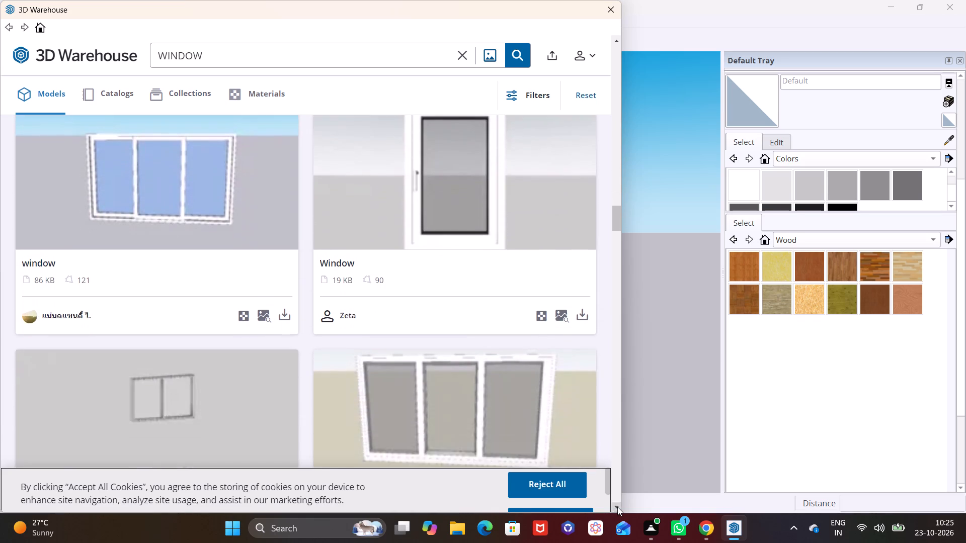
click(617, 507)
click(617, 507)
click(617, 507)
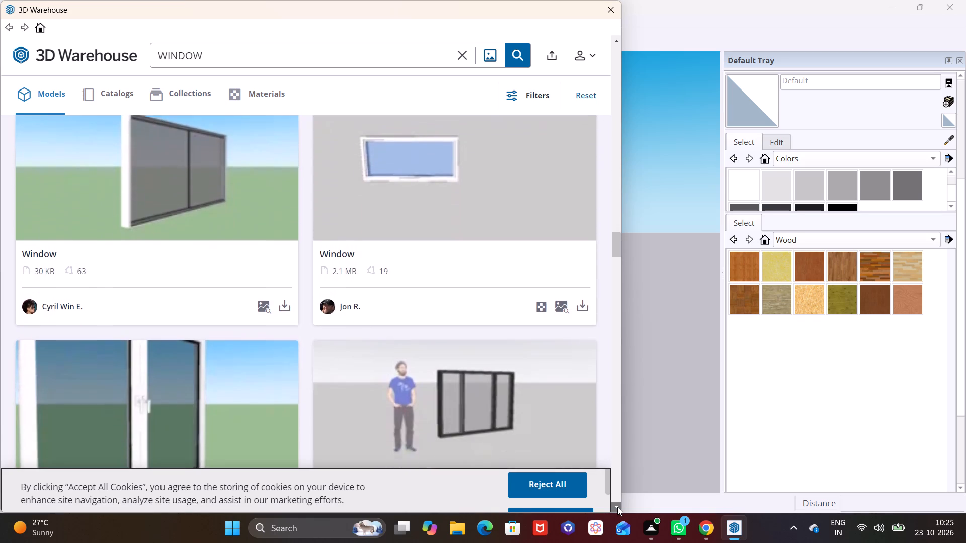
click(617, 507)
click(617, 507)
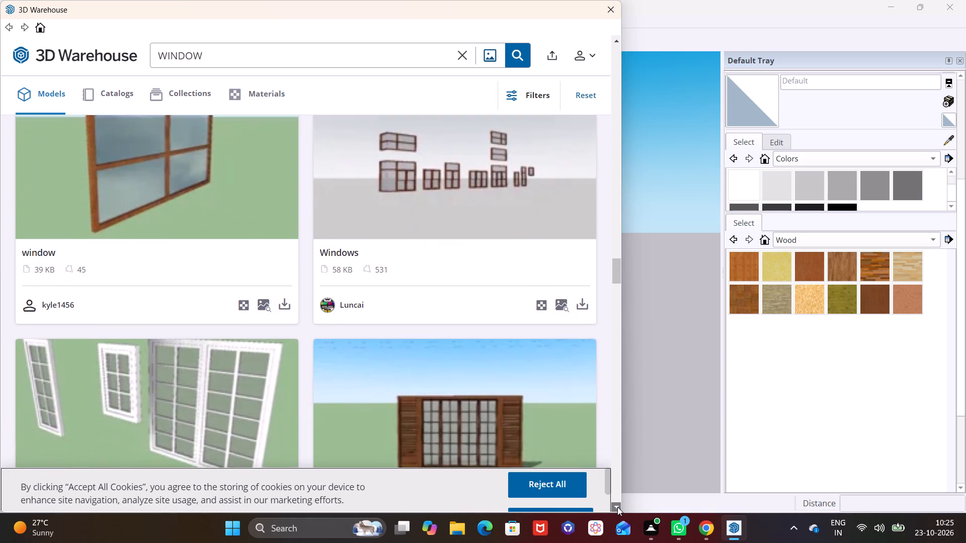
click(617, 507)
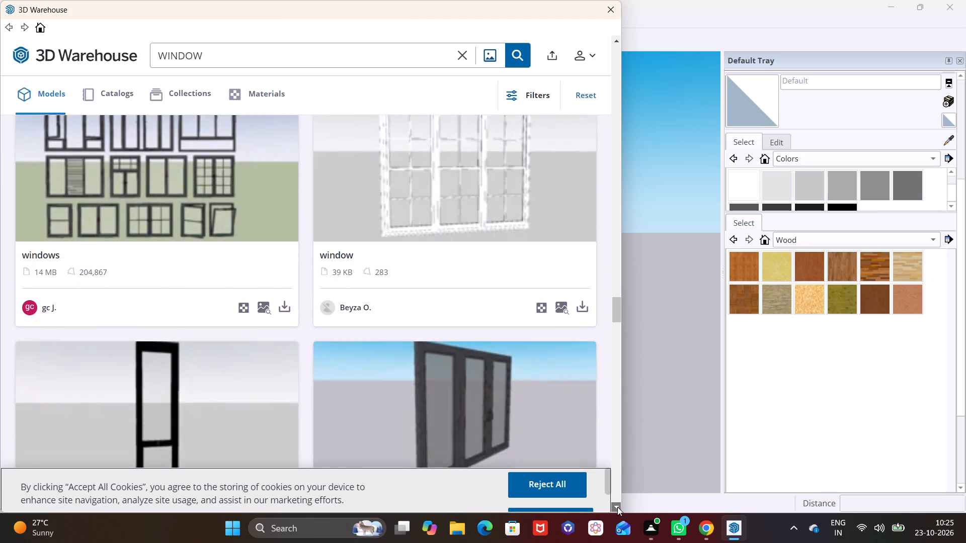
click(617, 507)
click(617, 507)
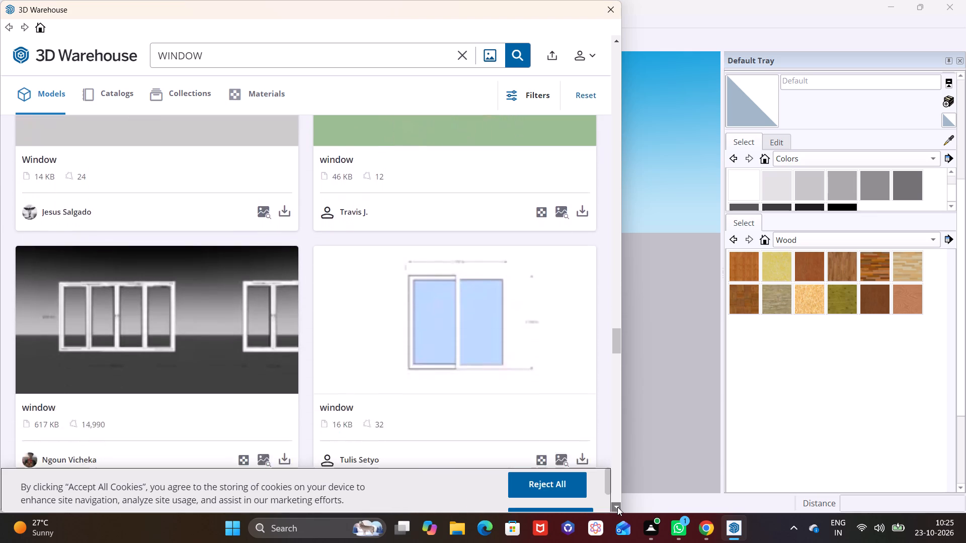
click(617, 507)
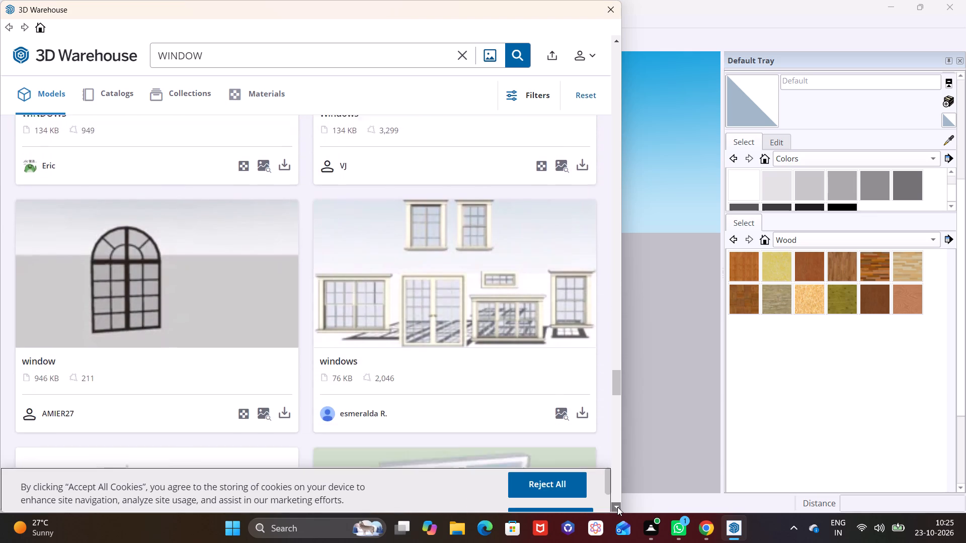
click(617, 507)
click(617, 507)
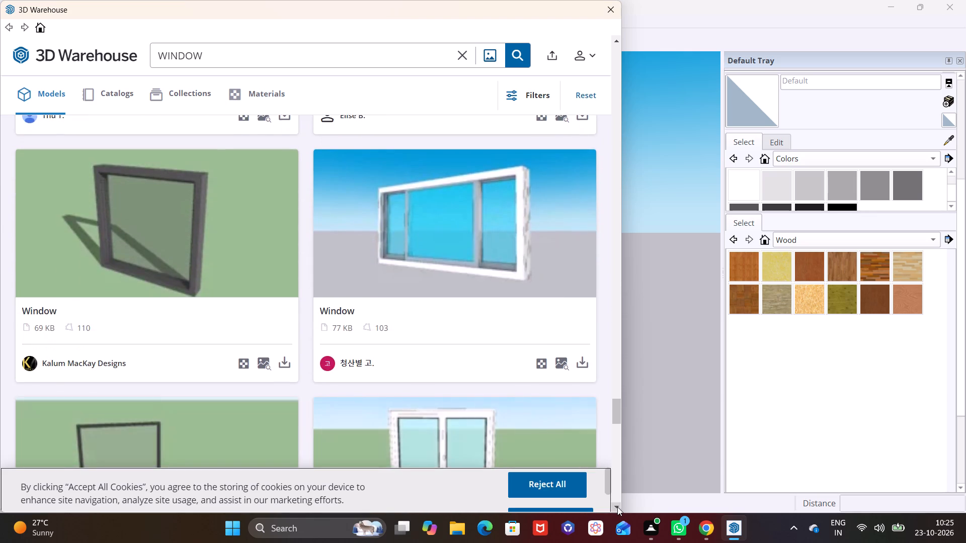
click(617, 507)
click(617, 507)
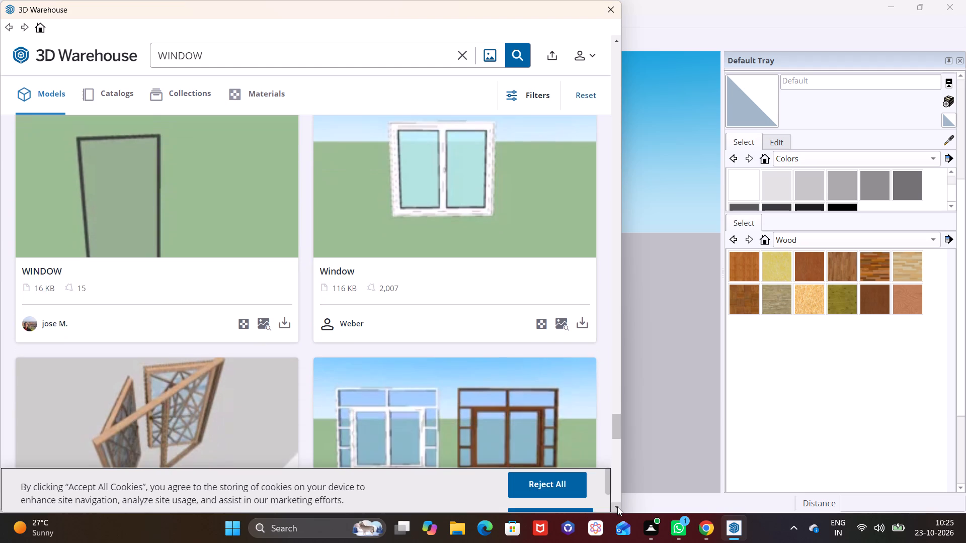
click(617, 507)
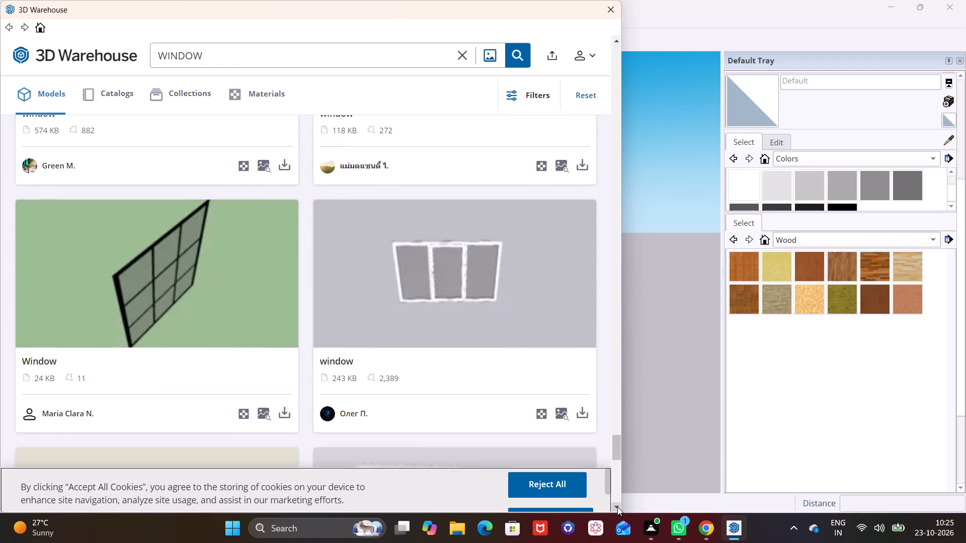
click(617, 507)
click(617, 507)
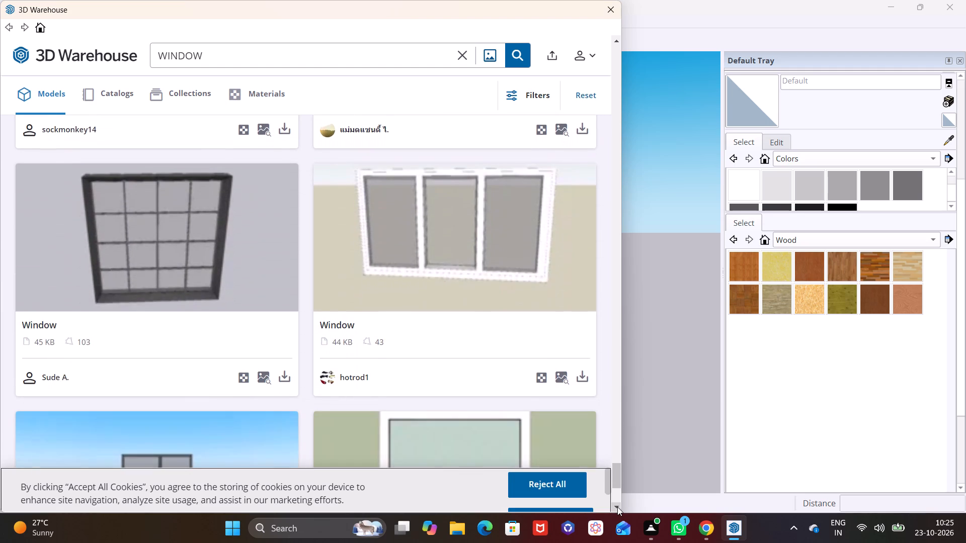
click(617, 507)
click(617, 507)
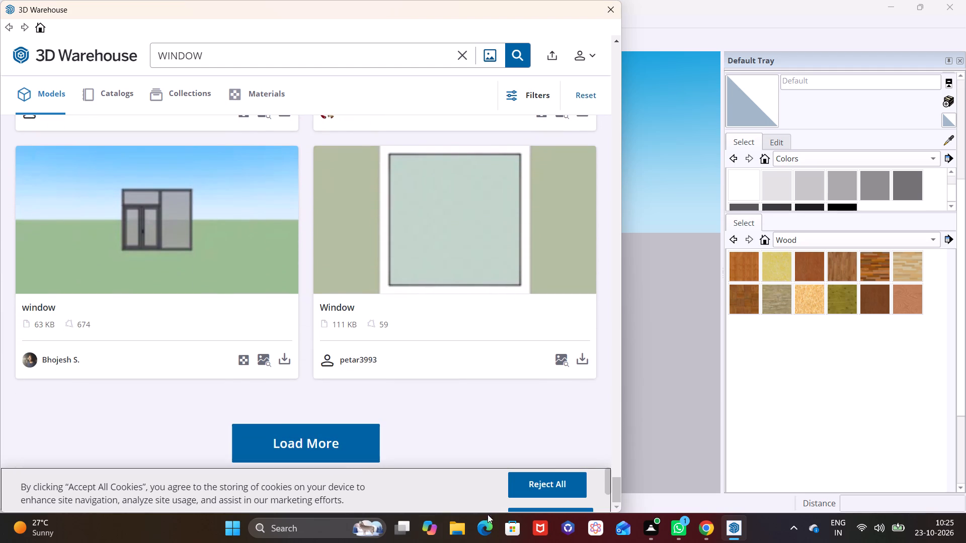
click(345, 449)
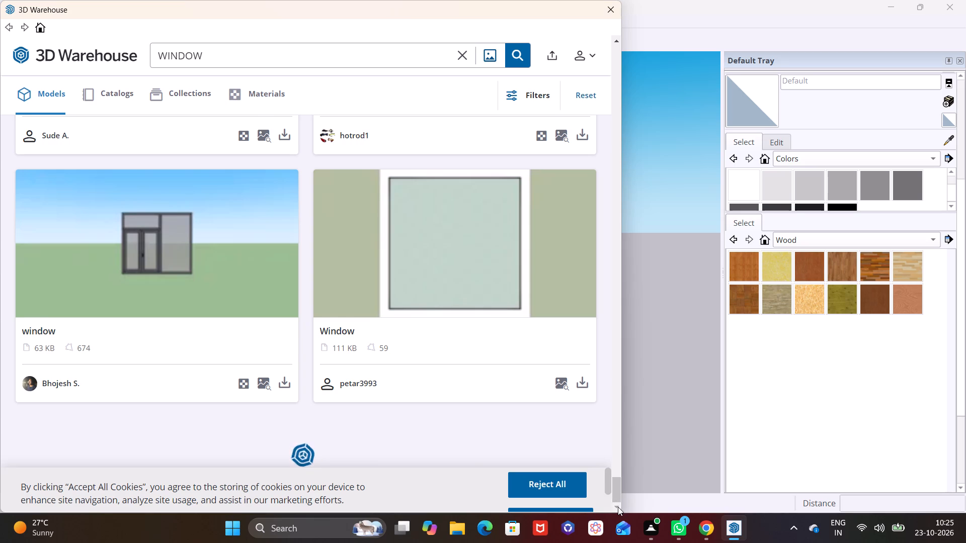
Load the dark-framed single-pane window (25 KB, by PInteriorDesign) from the WINDOW results and place it on the ground before the porch.
click(618, 507)
click(618, 507)
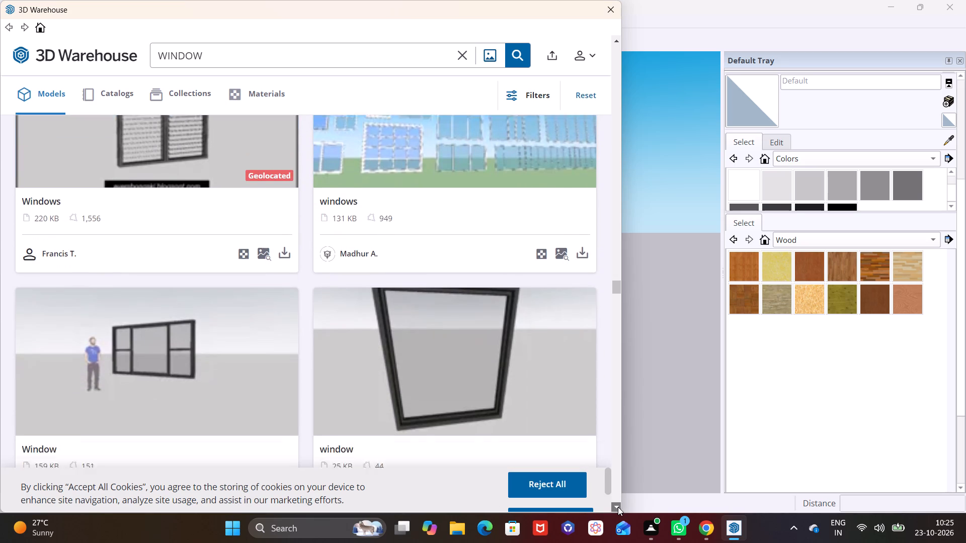
click(618, 507)
click(586, 373)
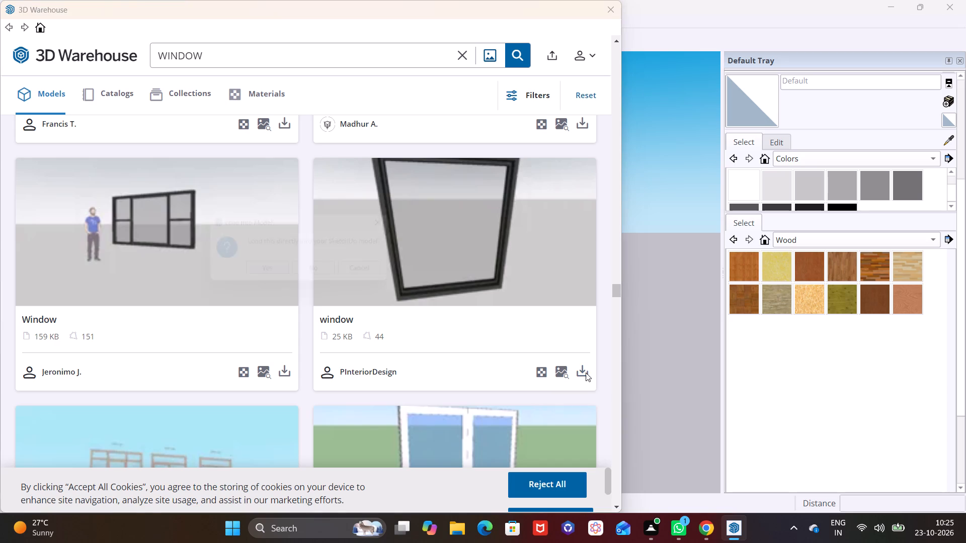
click(276, 279)
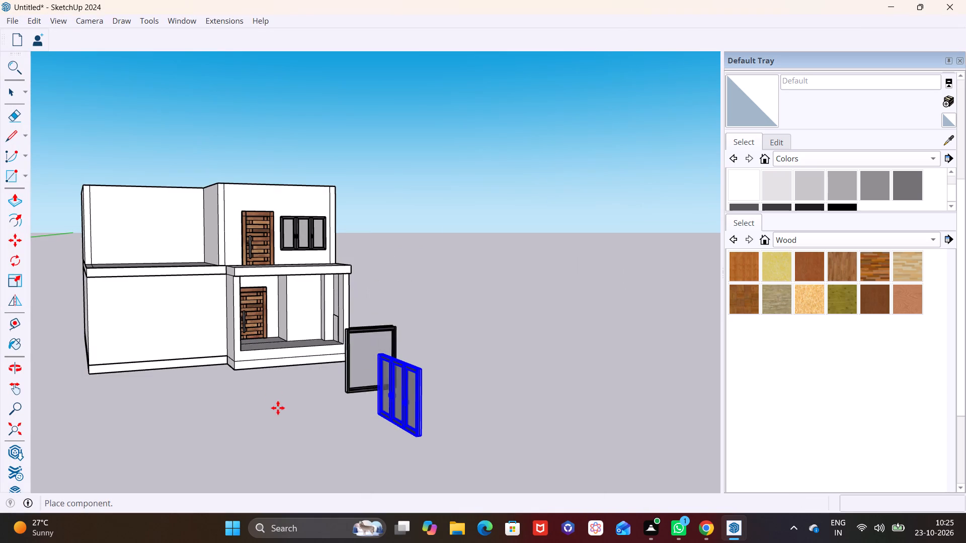
click(201, 434)
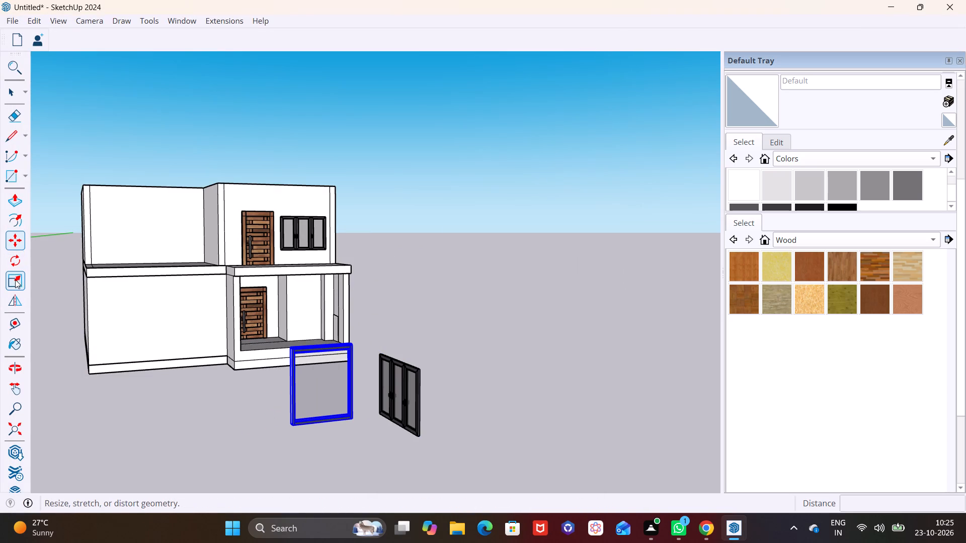
Scale the newly placed single-pane window down uniformly to about 0.71.
click(15, 280)
click(296, 348)
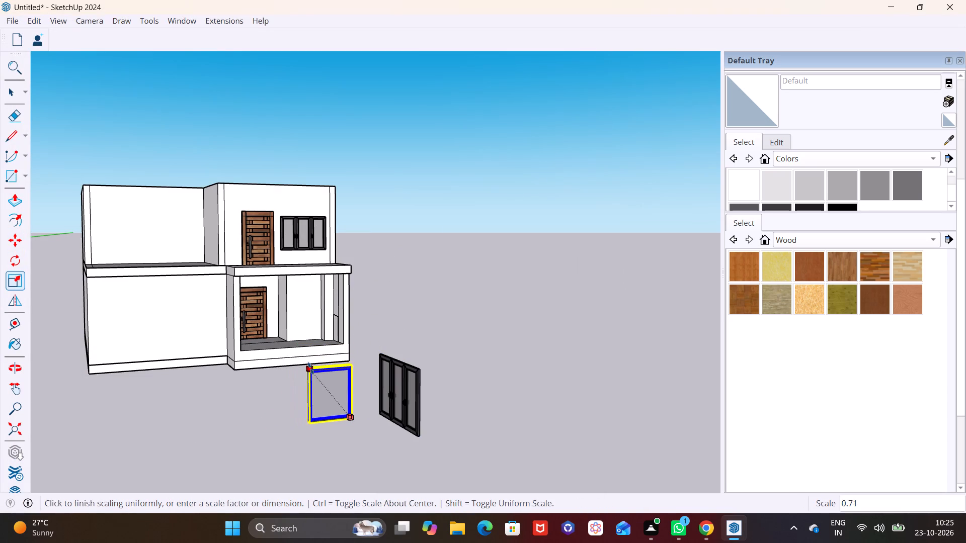
click(310, 368)
Move the scaled single-pane window from the ground up into the ground-floor porch opening.
scroll(318, 372, up, 3)
key(m)
scroll(319, 372, up, 3)
key(m)
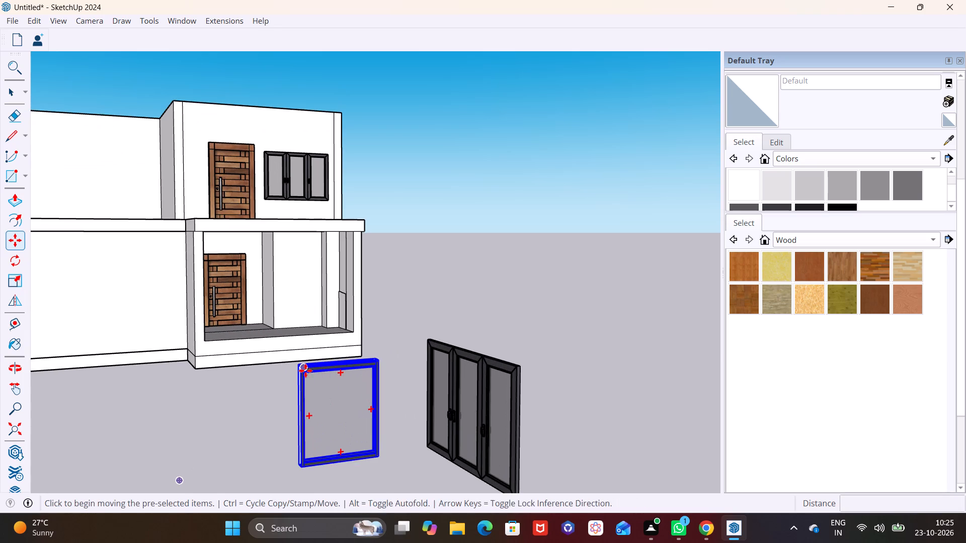
click(305, 370)
click(274, 240)
scroll(273, 287, up, 6)
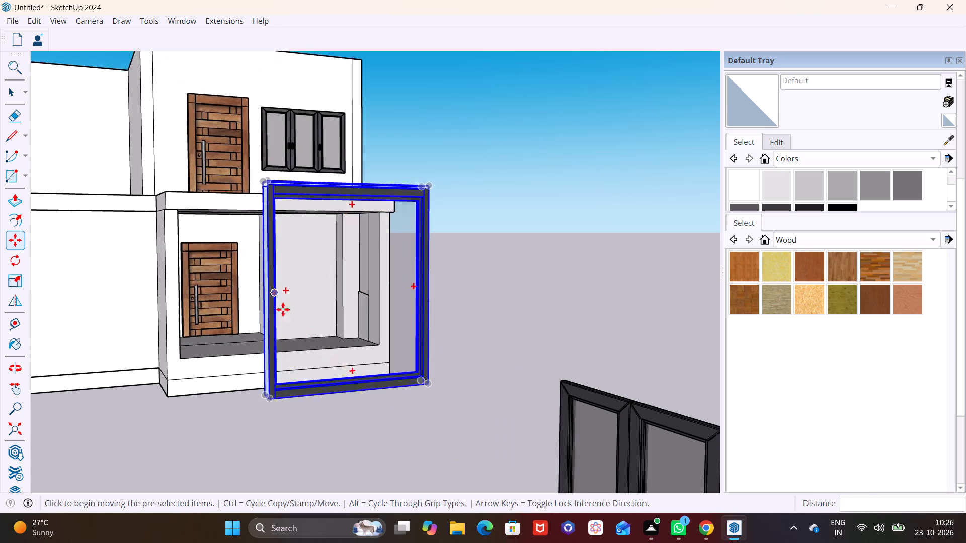
scroll(283, 309, up, 1)
middle_drag(310, 321, 440, 366)
scroll(257, 301, down, 9)
shift+middle_drag(265, 301, 355, 352)
scroll(361, 321, up, 5)
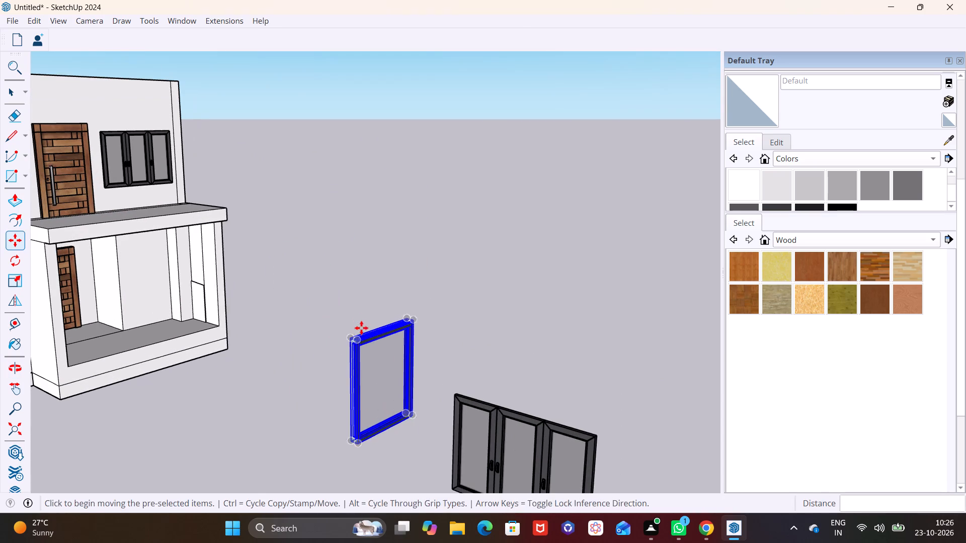
click(347, 339)
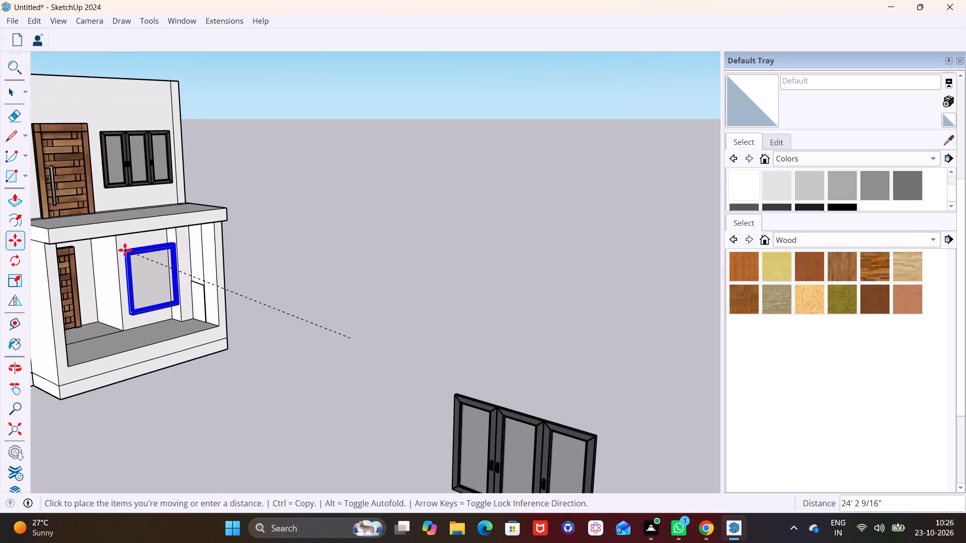
click(122, 248)
key(space)
click(248, 287)
Scale the single-pane window down uniformly again to suit the porch wall.
middle_drag(214, 276, 151, 273)
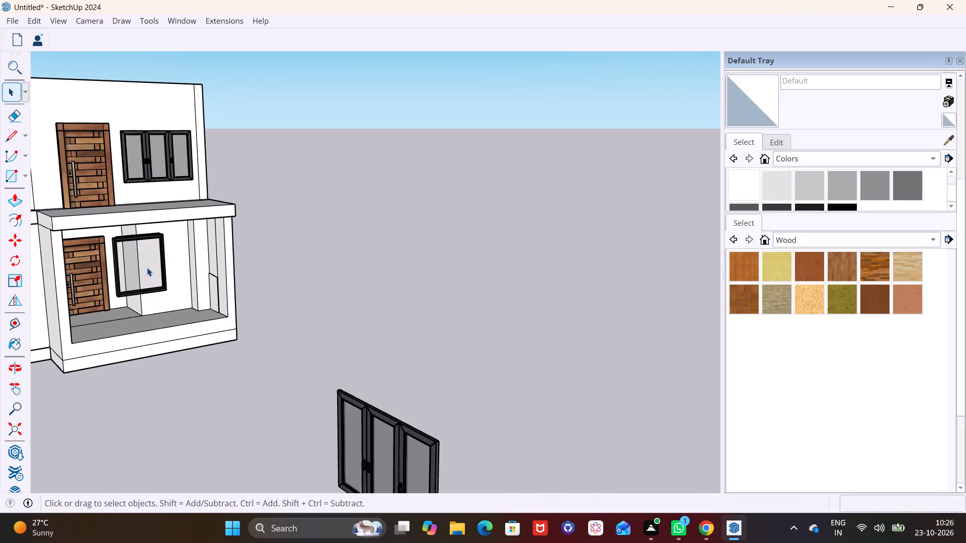
middle_drag(148, 267, 277, 297)
scroll(233, 314, up, 5)
click(173, 269)
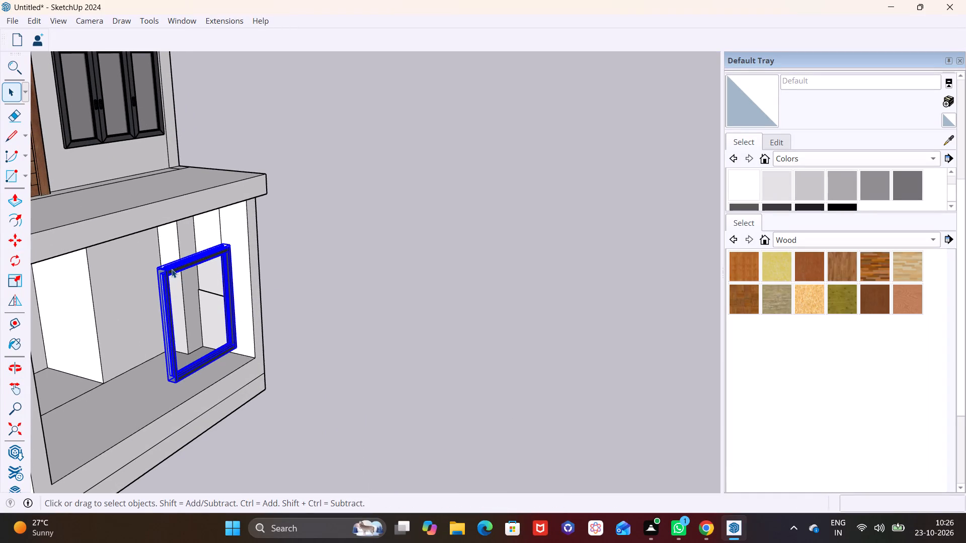
click(15, 276)
click(164, 271)
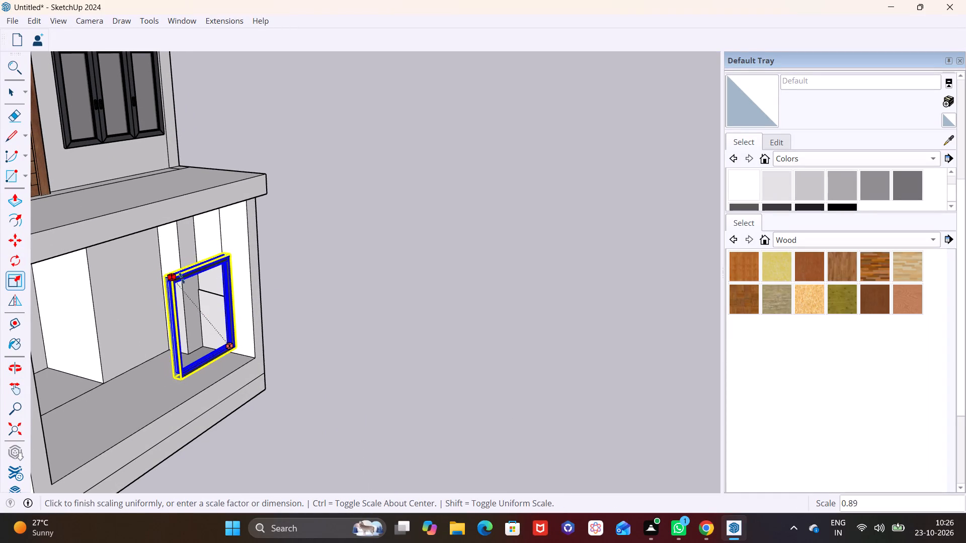
click(191, 285)
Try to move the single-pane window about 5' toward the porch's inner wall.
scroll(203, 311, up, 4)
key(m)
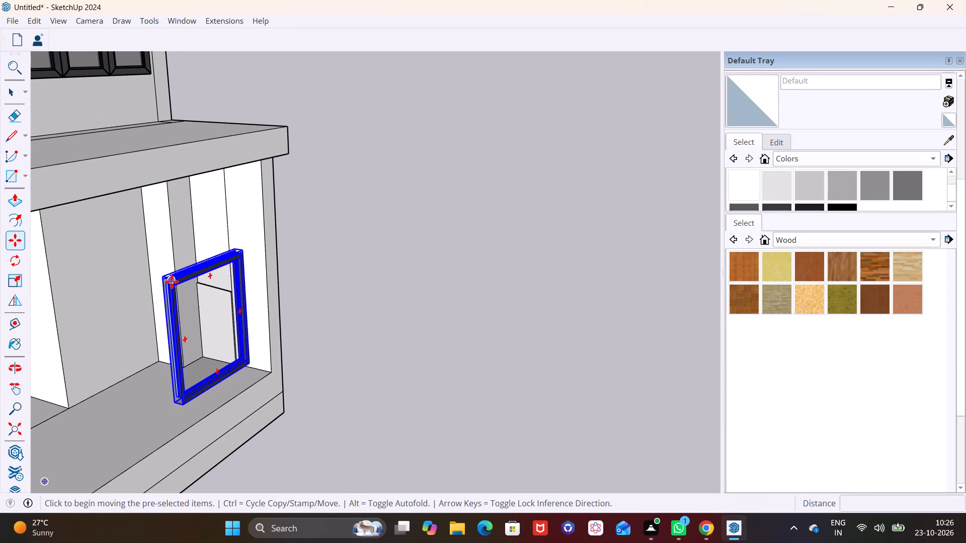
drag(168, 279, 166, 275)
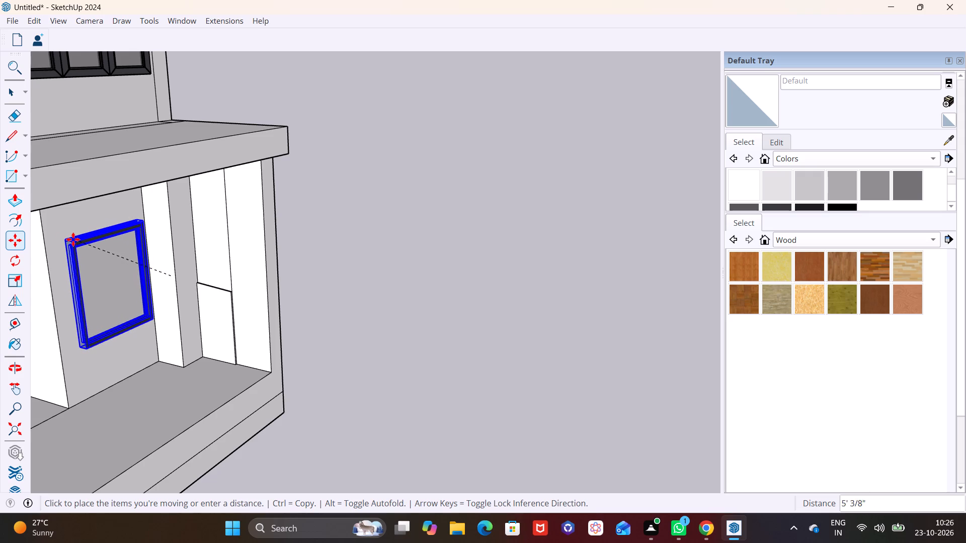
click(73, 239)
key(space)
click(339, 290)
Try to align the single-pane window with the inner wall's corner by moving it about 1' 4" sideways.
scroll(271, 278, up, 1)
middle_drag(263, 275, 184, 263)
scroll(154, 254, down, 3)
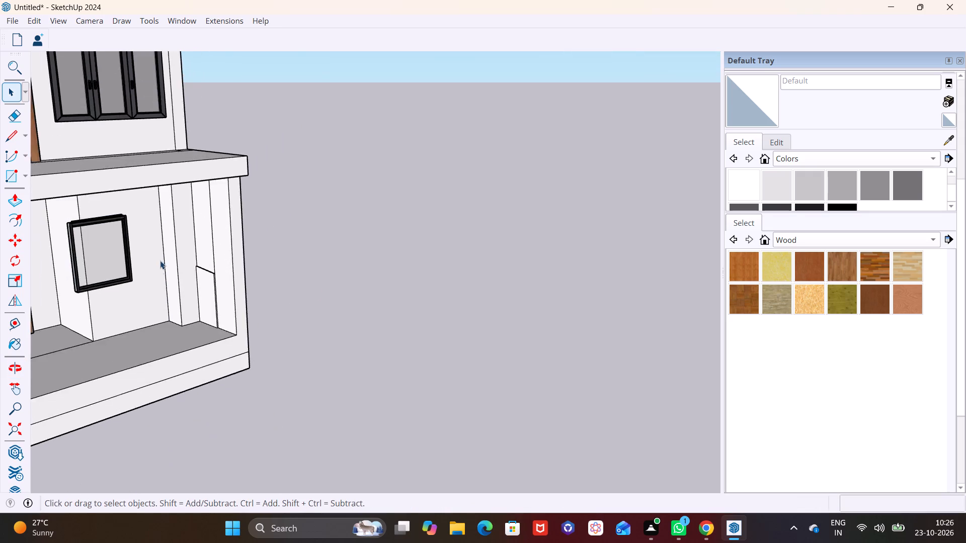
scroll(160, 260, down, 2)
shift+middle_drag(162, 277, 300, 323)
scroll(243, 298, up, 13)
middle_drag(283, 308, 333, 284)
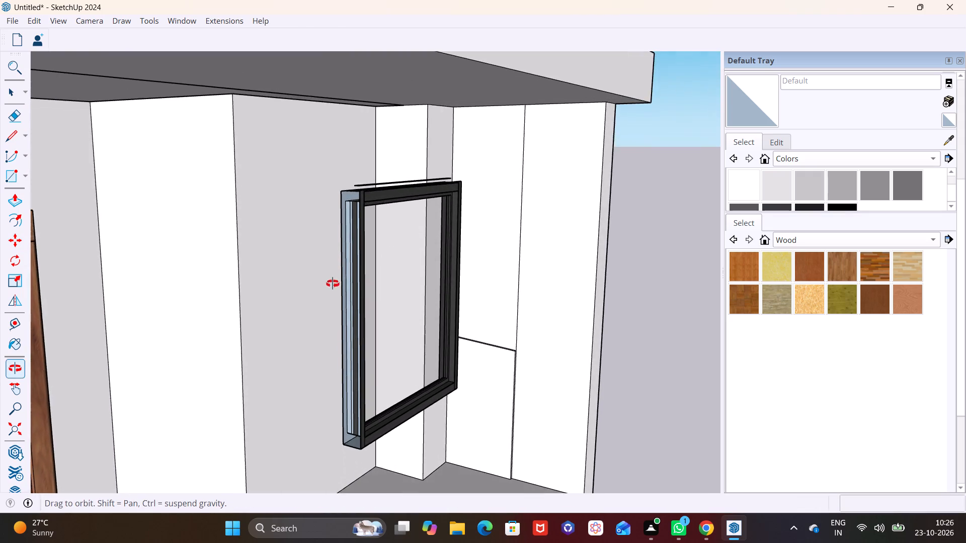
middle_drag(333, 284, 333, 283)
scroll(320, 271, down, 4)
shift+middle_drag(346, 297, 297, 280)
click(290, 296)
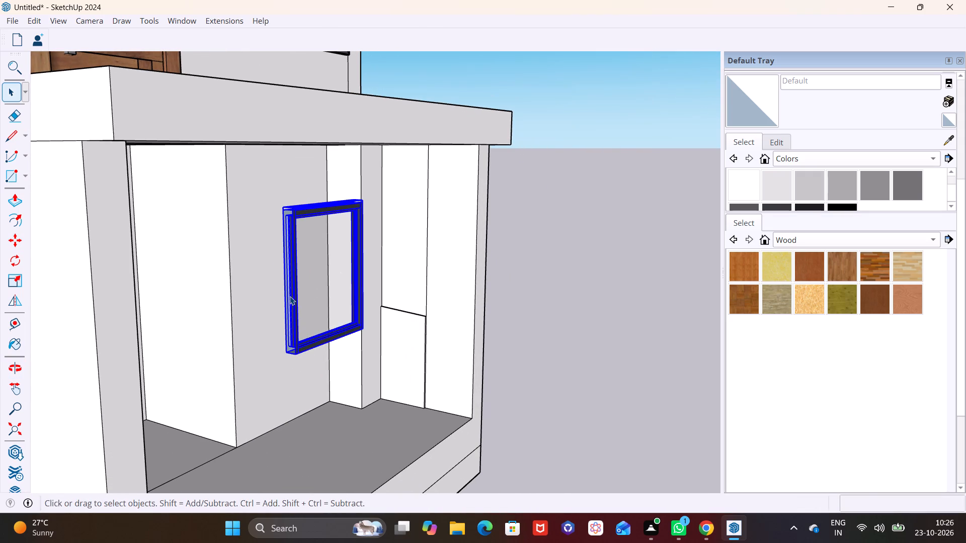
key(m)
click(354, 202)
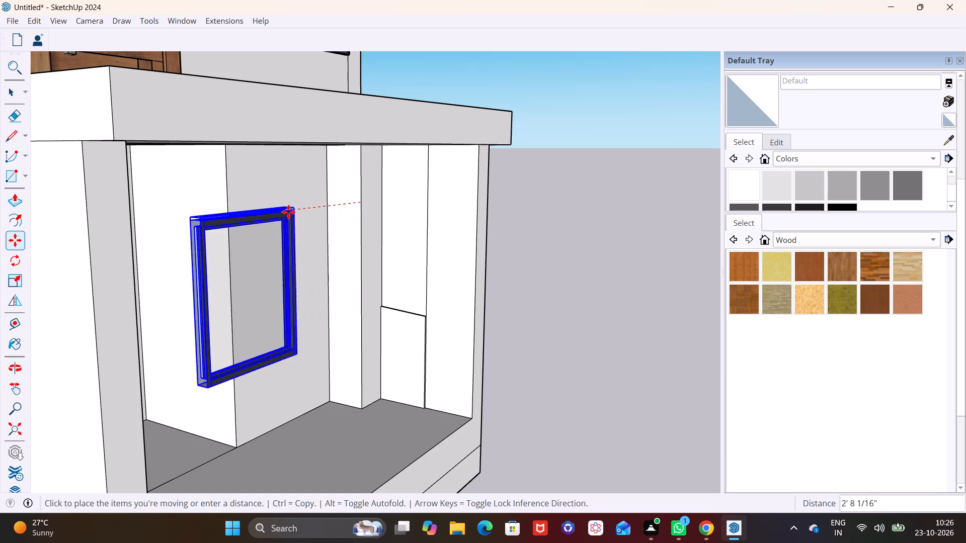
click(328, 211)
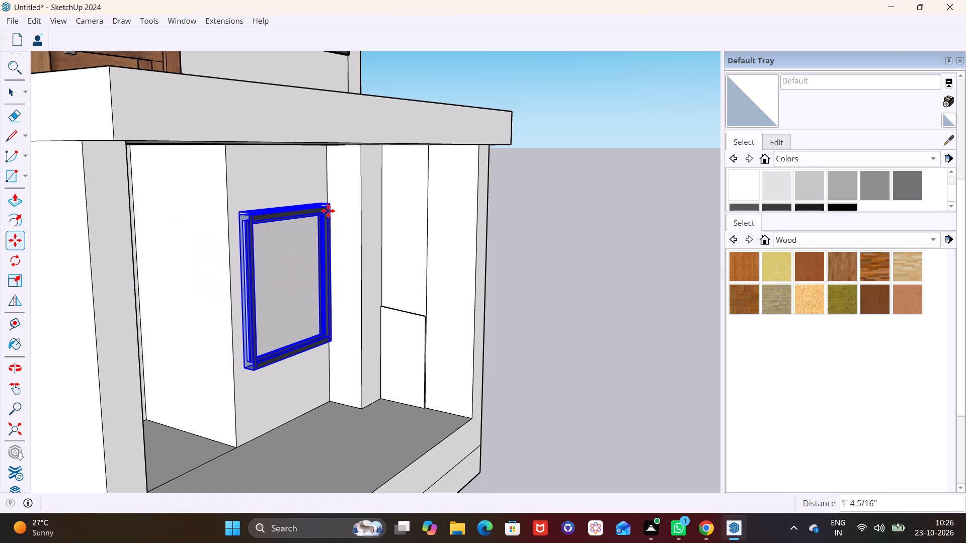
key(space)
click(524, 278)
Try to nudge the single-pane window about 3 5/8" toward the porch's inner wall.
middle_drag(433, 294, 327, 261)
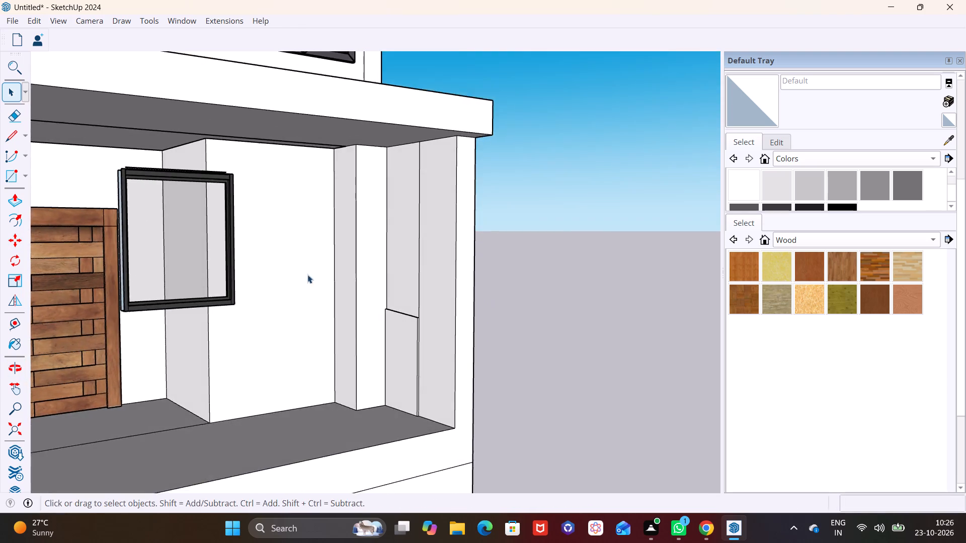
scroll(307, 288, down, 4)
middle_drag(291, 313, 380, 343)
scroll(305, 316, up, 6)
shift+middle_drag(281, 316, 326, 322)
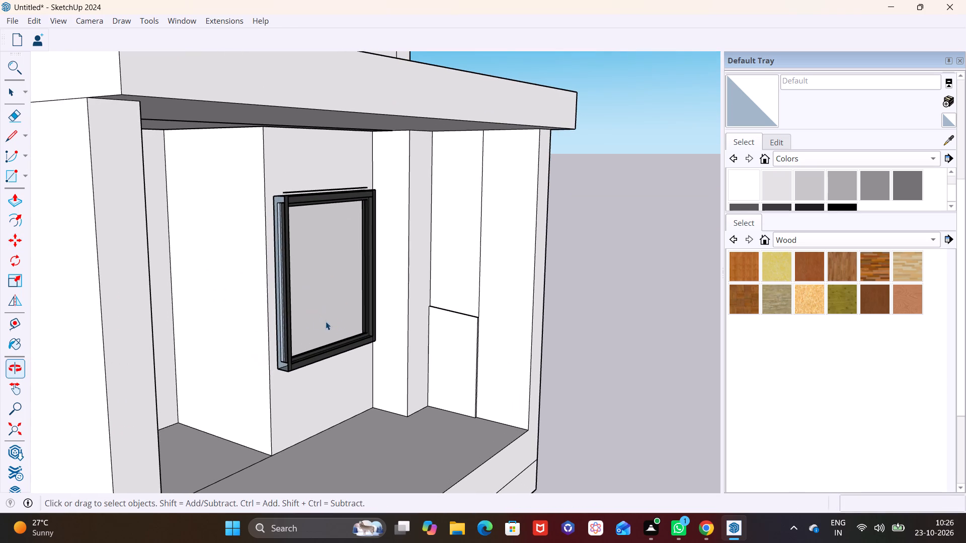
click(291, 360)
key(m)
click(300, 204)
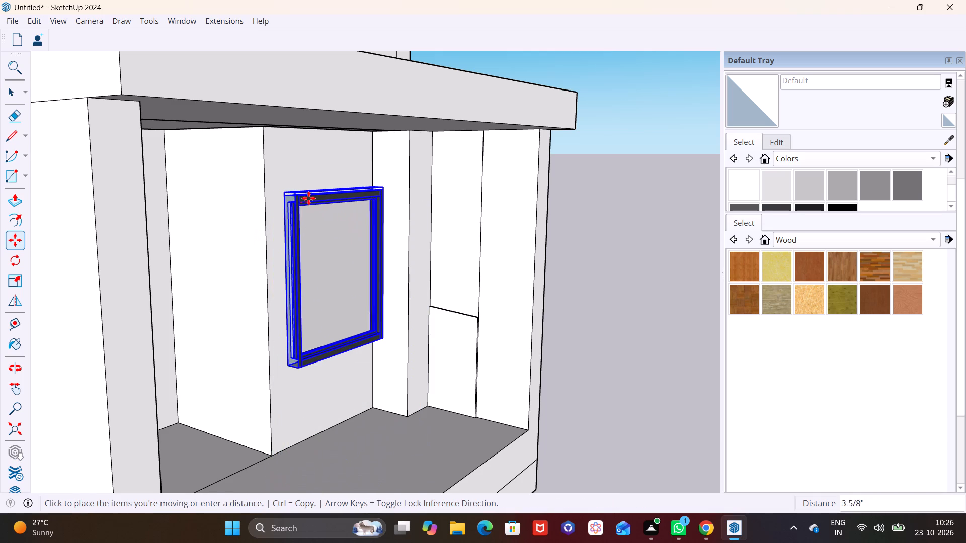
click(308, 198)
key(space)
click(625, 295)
Move the single-pane window about 6' 4" onto the face of the porch's inner wall beside the ground-floor door.
middle_drag(471, 298, 282, 310)
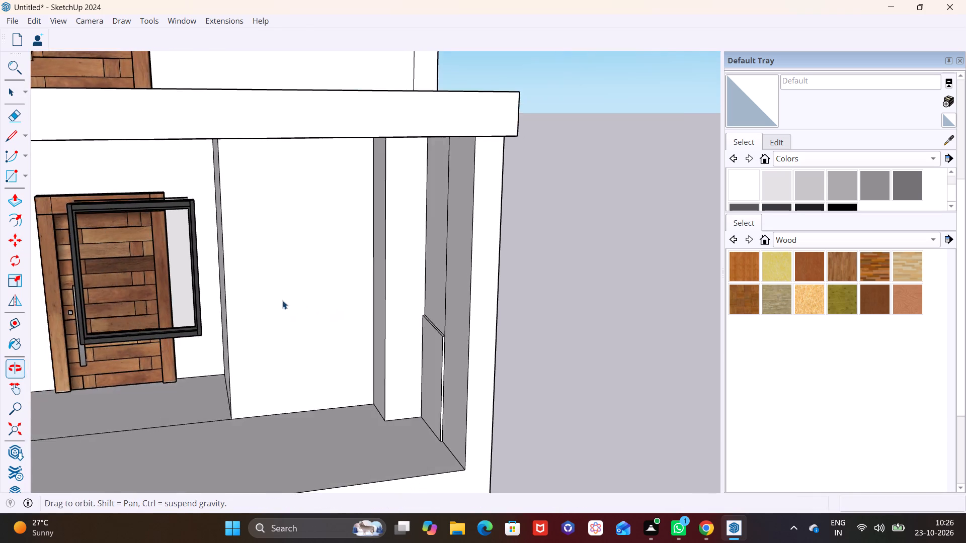
scroll(286, 292, down, 3)
middle_drag(298, 351, 188, 350)
shift+middle_drag(204, 272, 341, 257)
middle_drag(410, 353, 370, 361)
scroll(362, 307, up, 2)
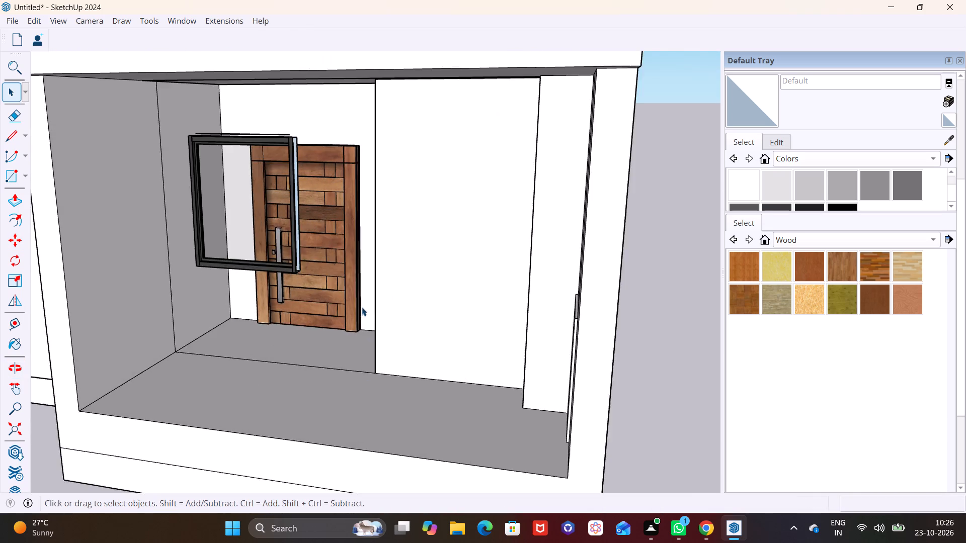
scroll(362, 307, up, 4)
click(251, 222)
key(m)
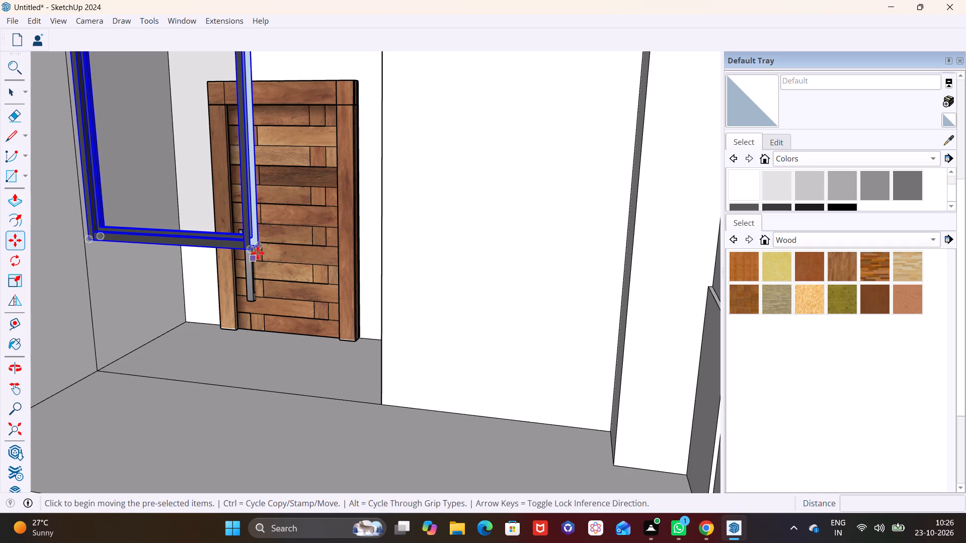
click(259, 246)
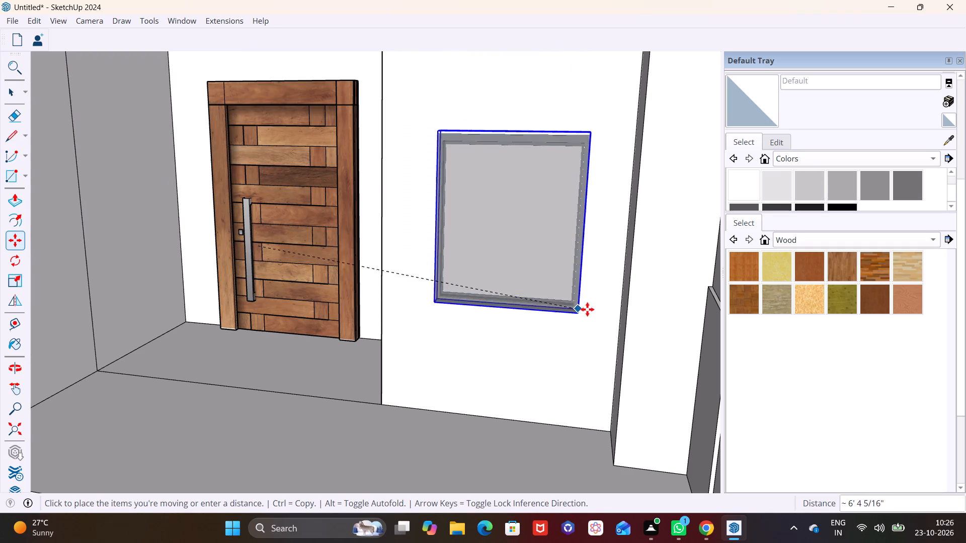
drag(587, 307, 582, 302)
key(space)
drag(425, 425, 392, 425)
middle_drag(389, 415, 635, 434)
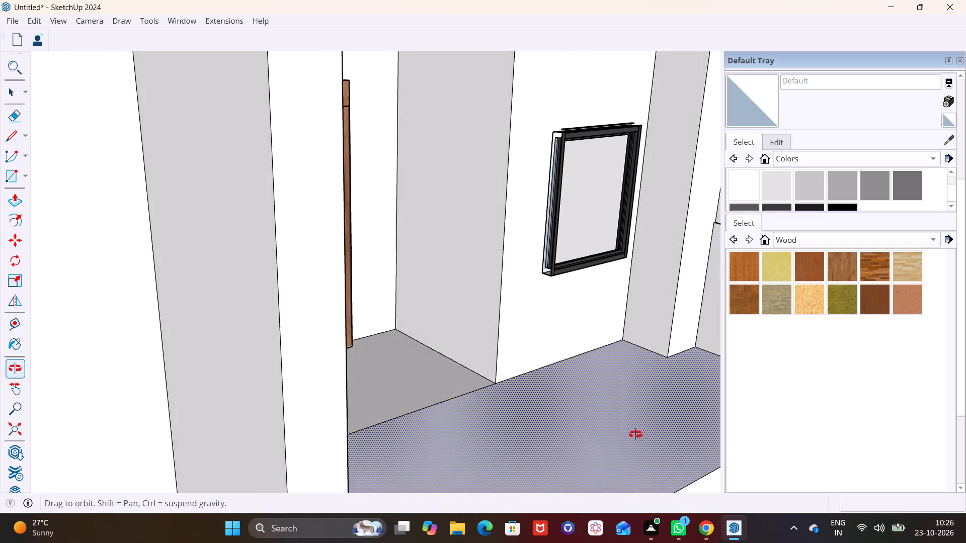
middle_drag(635, 434, 643, 415)
scroll(611, 271, up, 2)
middle_drag(528, 412, 350, 405)
scroll(380, 403, down, 12)
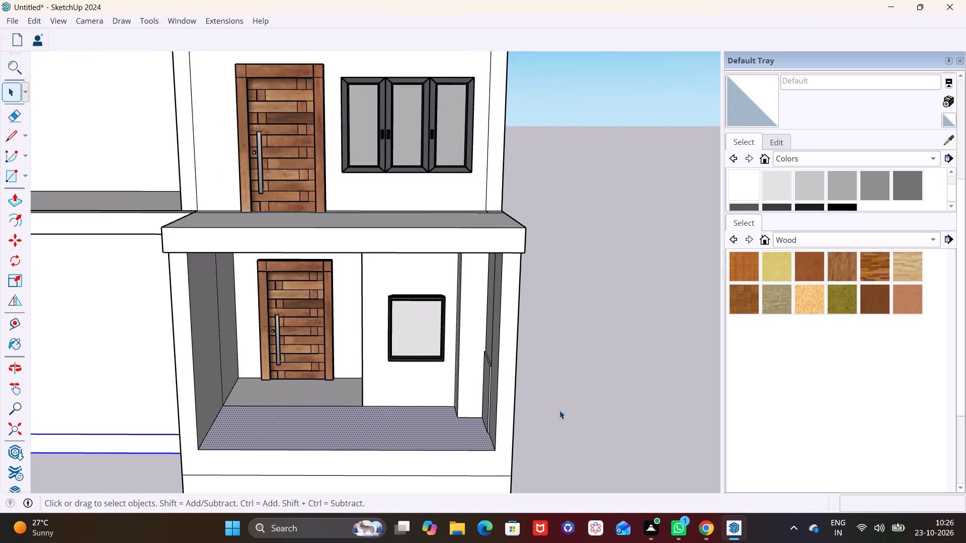
click(565, 408)
Delete the spare three-panel window standing on the ground in front of the house.
shift+middle_drag(512, 416, 630, 327)
scroll(621, 360, down, 7)
shift+middle_drag(570, 376, 262, 310)
shift+scroll(264, 311, down, 1)
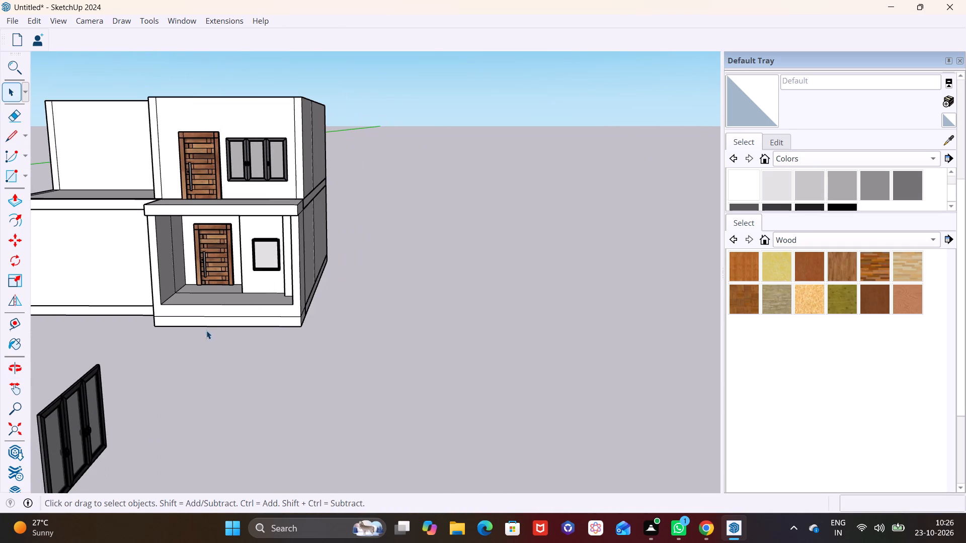
click(98, 410)
key(Delete)
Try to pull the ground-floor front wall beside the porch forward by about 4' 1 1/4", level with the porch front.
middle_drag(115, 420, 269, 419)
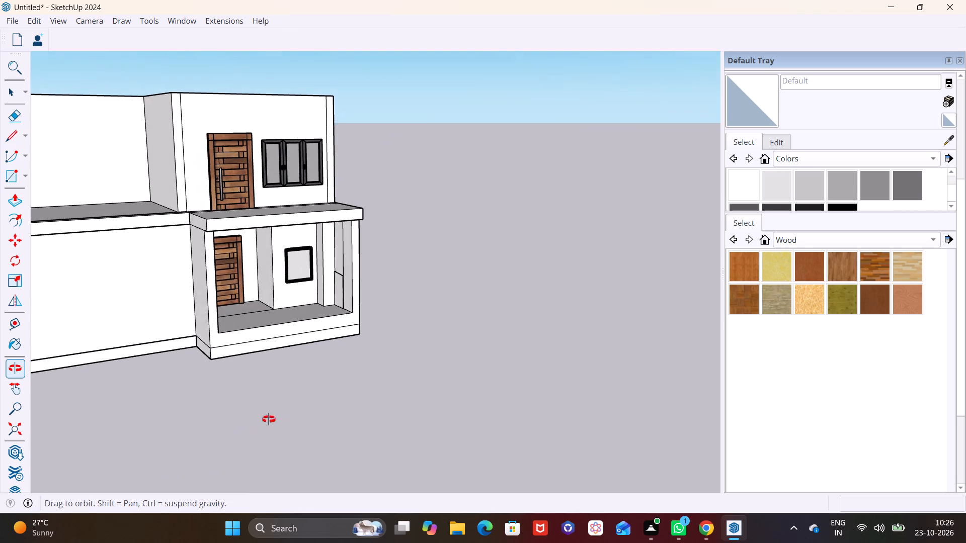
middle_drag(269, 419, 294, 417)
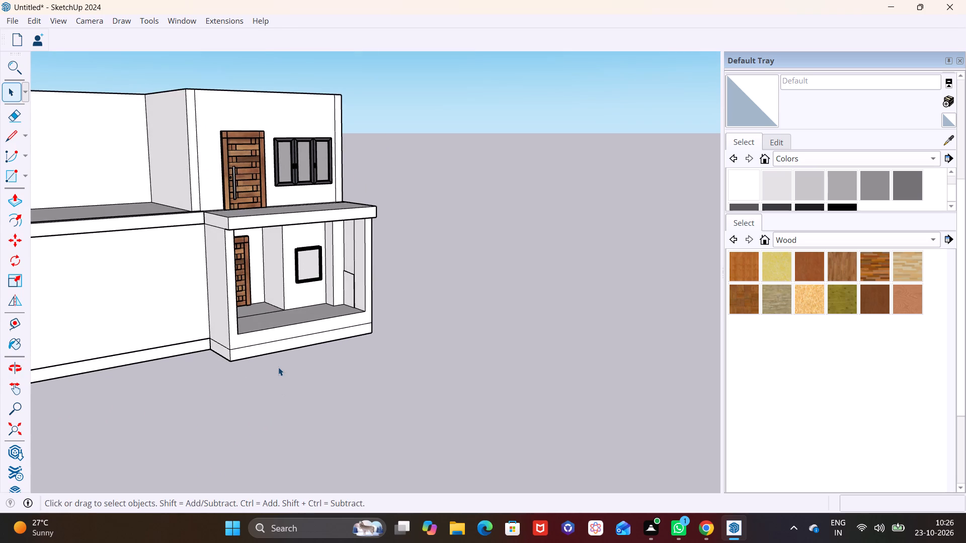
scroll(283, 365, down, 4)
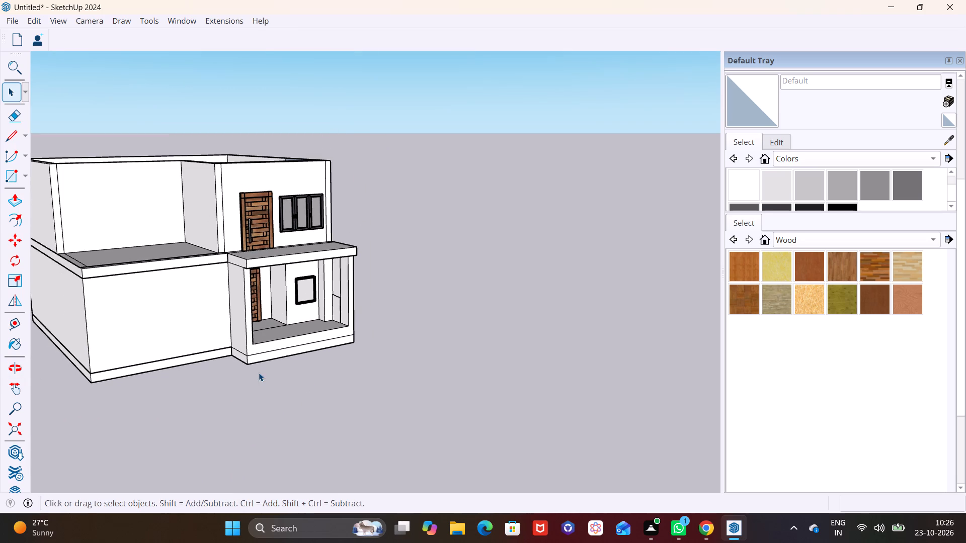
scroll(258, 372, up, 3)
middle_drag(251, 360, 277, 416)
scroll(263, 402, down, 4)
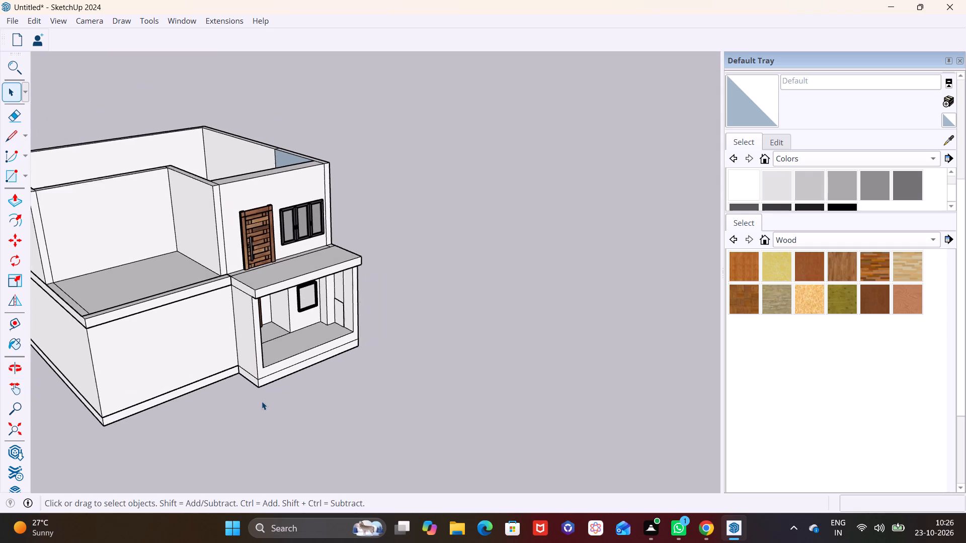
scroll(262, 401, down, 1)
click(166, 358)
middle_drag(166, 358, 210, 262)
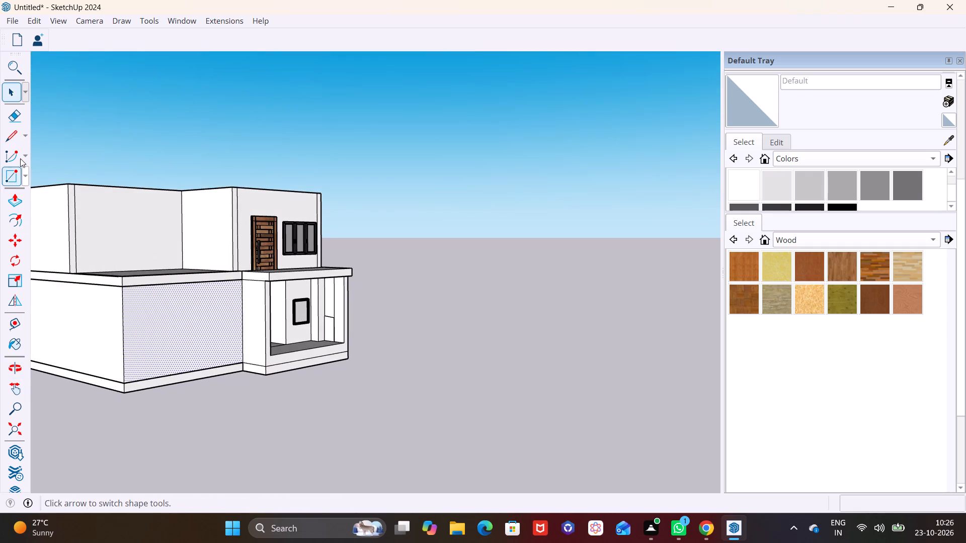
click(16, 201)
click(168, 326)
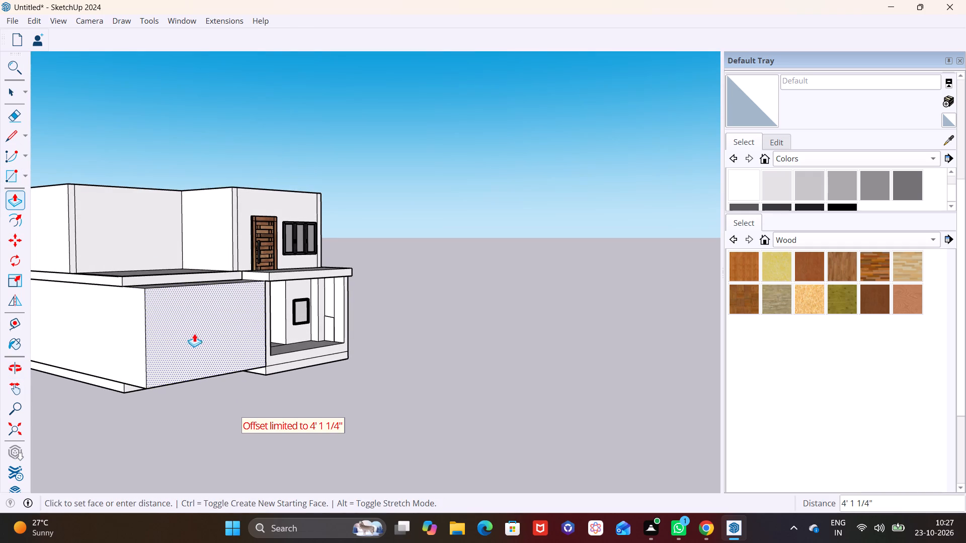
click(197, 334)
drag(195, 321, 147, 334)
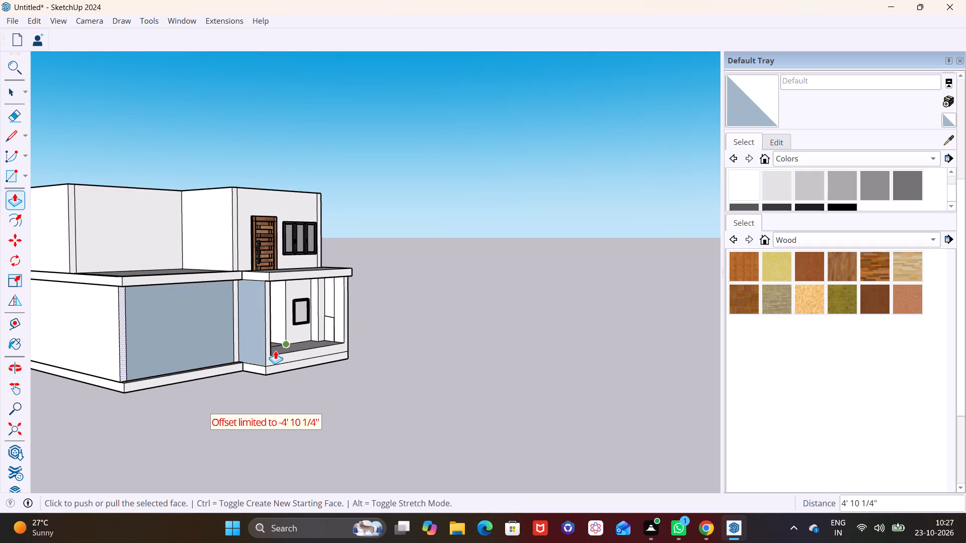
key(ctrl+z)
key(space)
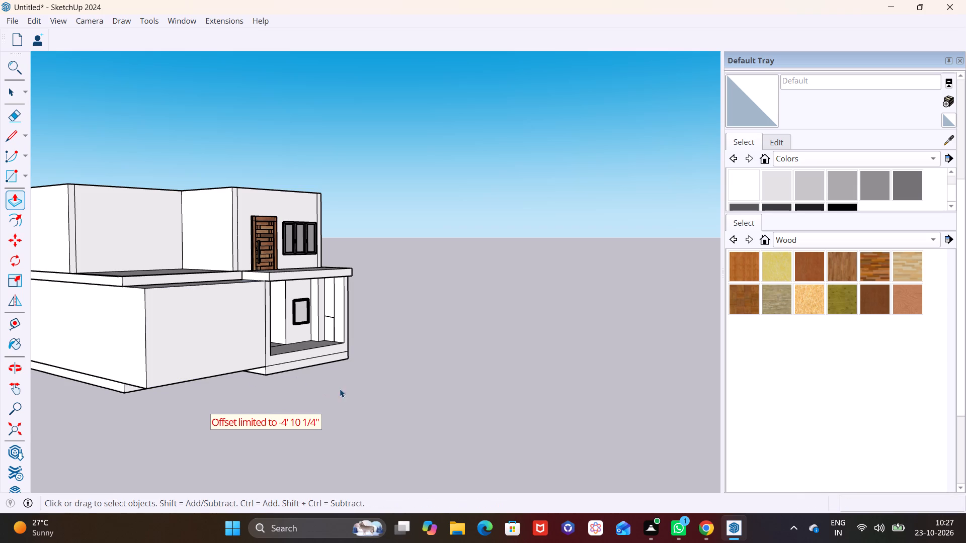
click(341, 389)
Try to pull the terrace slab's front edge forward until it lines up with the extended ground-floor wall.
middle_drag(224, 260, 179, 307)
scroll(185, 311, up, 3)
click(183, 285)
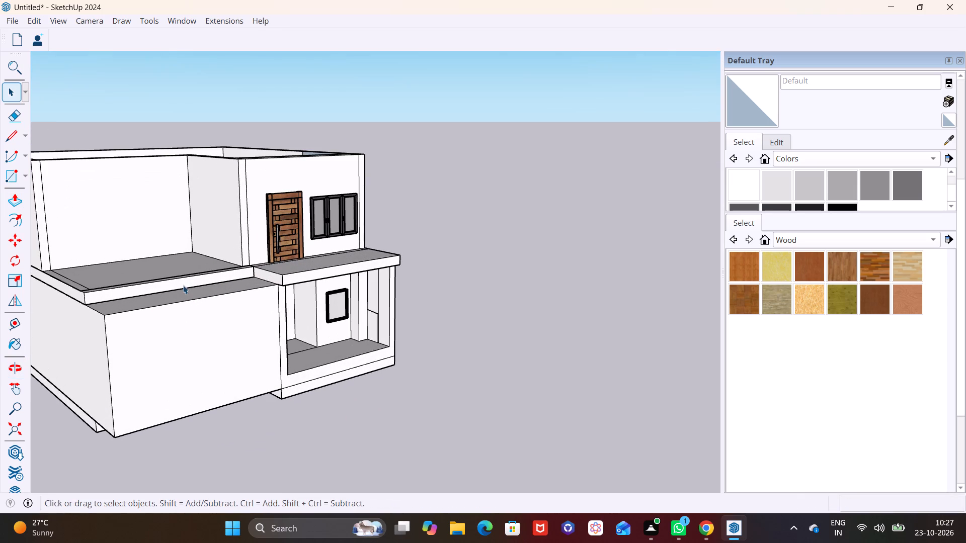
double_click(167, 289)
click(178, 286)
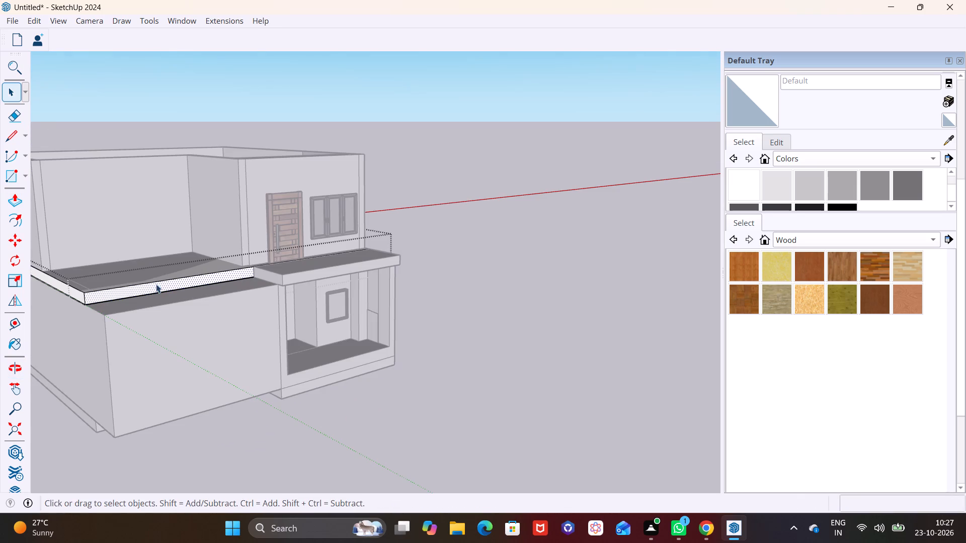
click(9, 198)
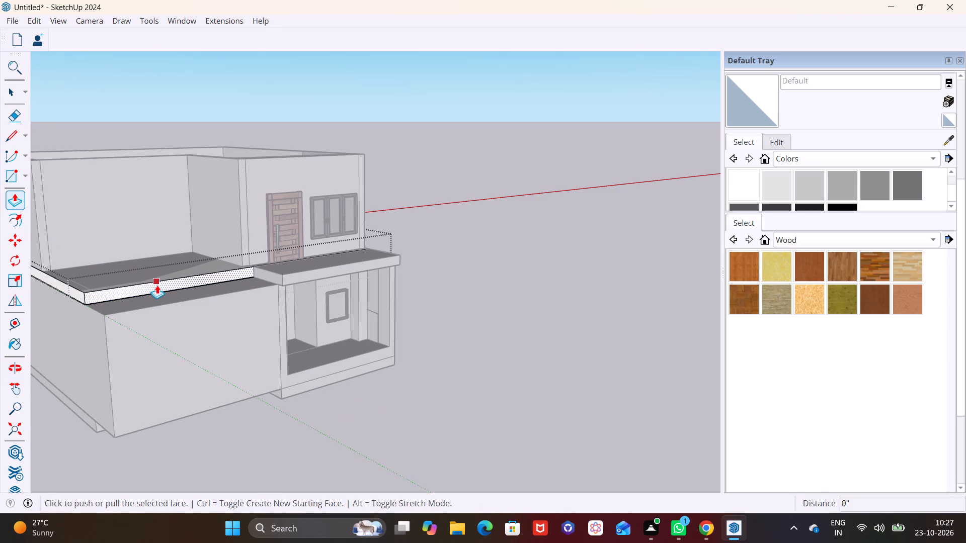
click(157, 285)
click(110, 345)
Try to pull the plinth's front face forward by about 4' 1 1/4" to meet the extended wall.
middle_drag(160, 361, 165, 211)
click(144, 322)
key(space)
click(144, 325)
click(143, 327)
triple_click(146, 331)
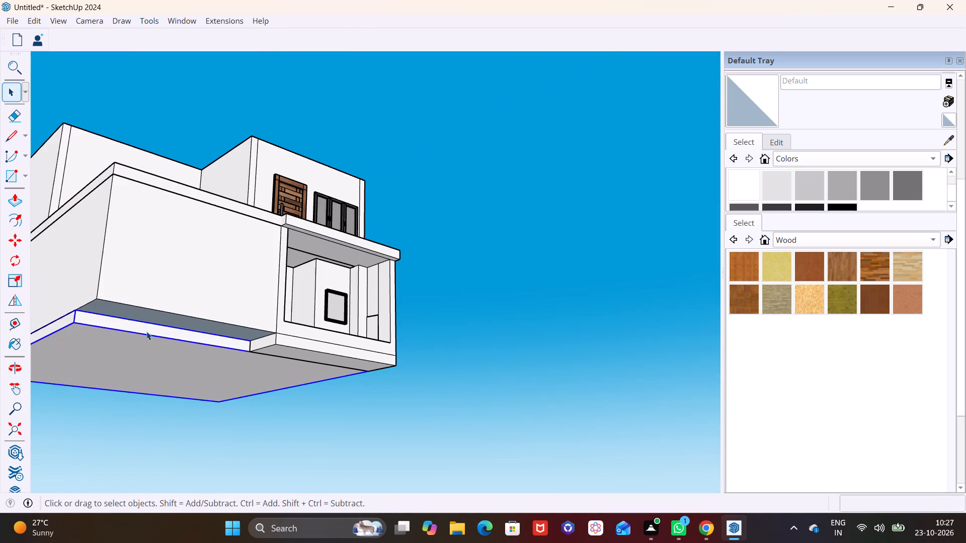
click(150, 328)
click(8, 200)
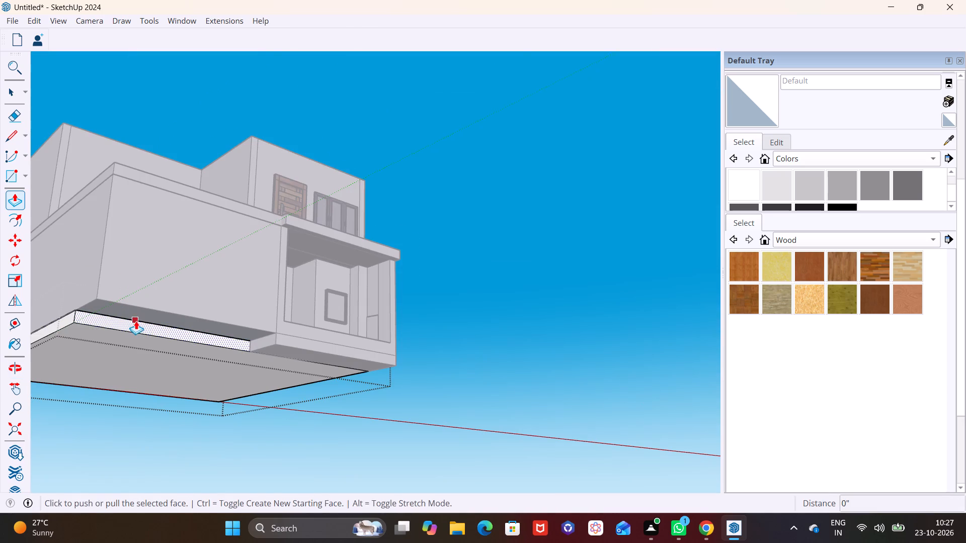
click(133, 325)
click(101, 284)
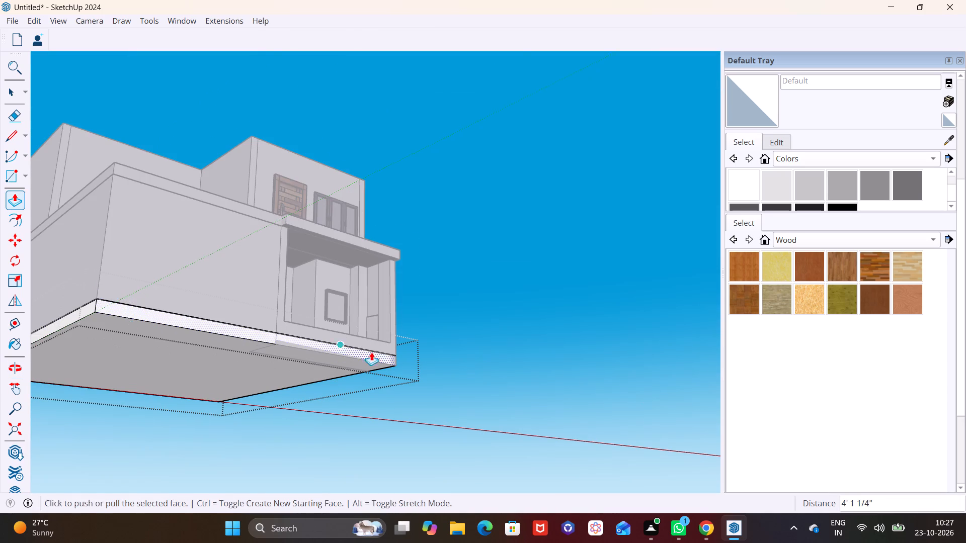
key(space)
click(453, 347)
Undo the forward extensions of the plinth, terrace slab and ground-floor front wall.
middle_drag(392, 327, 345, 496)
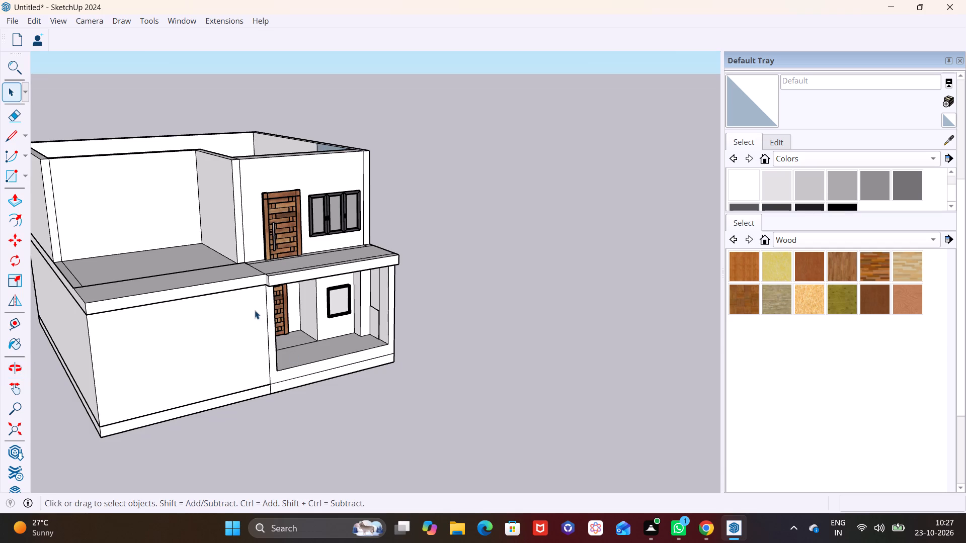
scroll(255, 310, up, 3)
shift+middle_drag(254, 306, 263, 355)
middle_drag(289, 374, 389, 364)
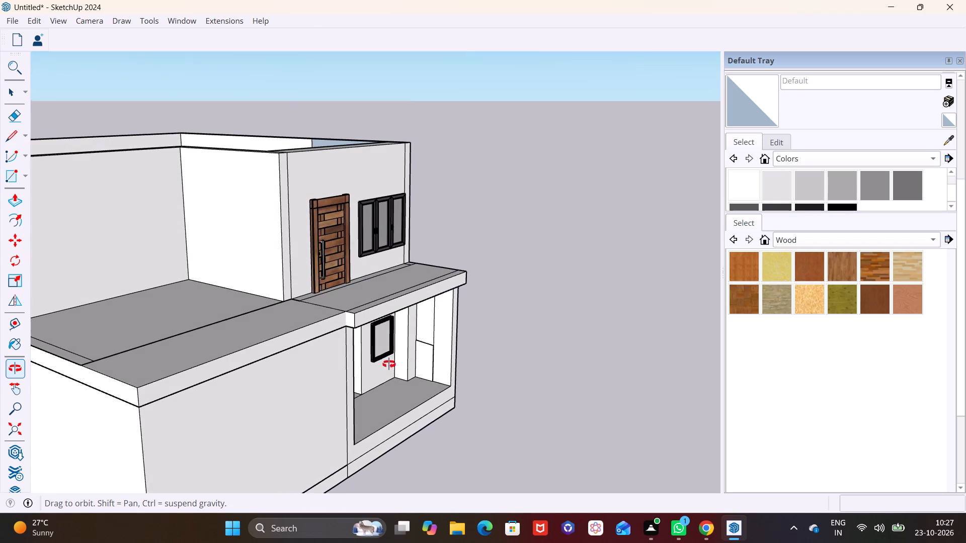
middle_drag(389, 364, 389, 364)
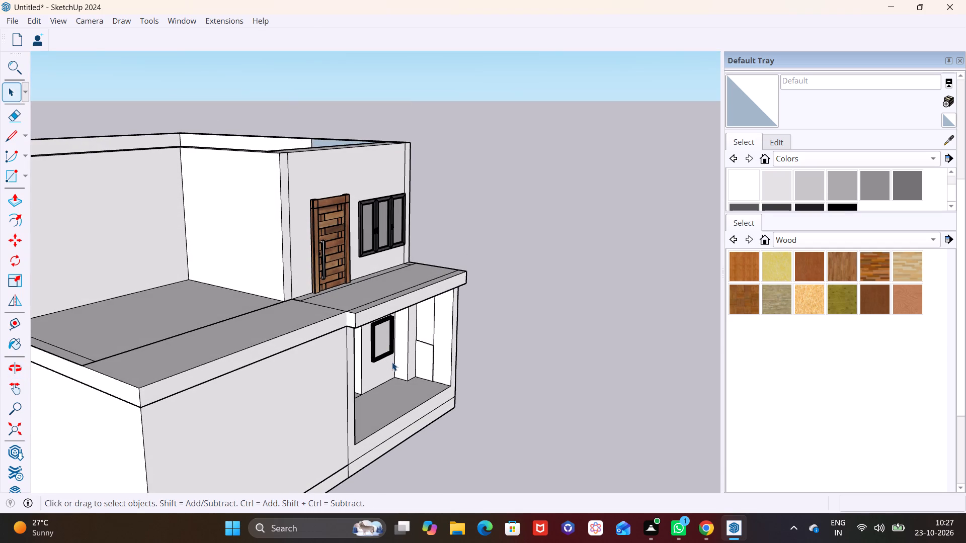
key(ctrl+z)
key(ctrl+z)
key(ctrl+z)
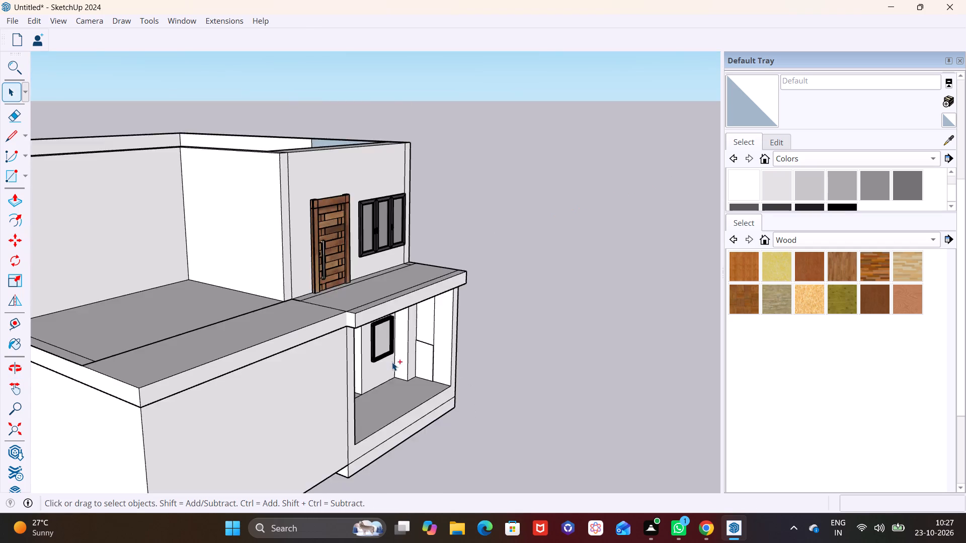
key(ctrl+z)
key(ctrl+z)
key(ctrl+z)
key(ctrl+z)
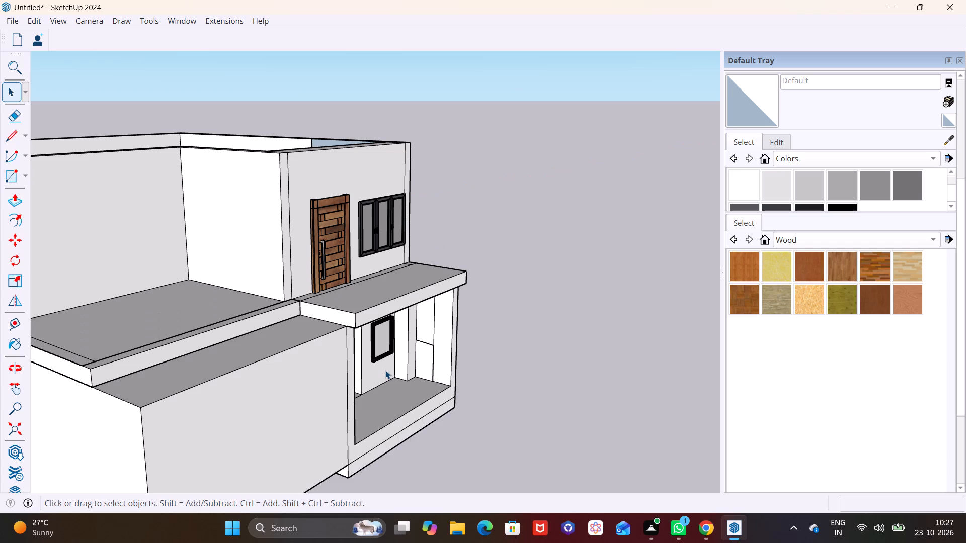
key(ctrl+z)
Draw a line about 9 1/16" long from the porch opening's lower corner to the outer edge of the front pillar.
scroll(386, 359, down, 4)
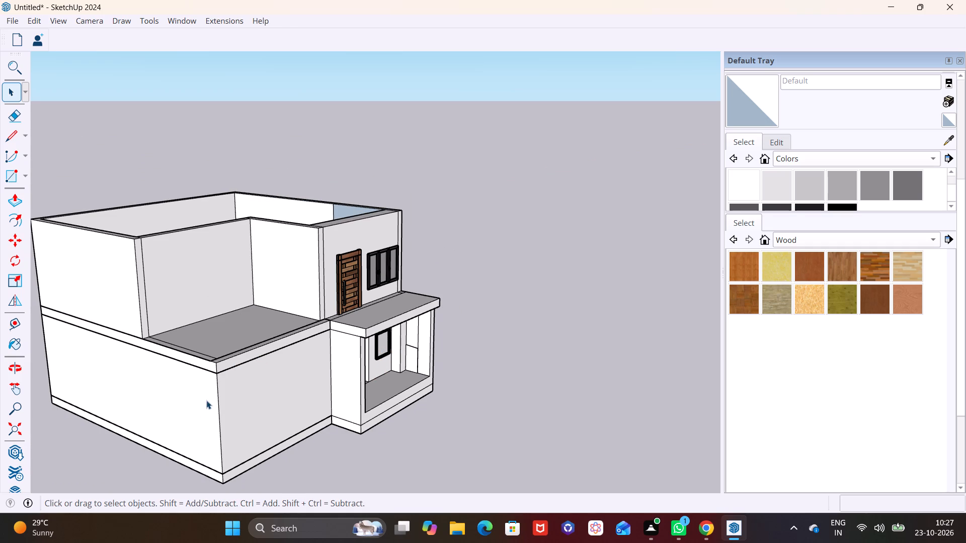
middle_drag(290, 382, 247, 359)
middle_drag(225, 348, 218, 372)
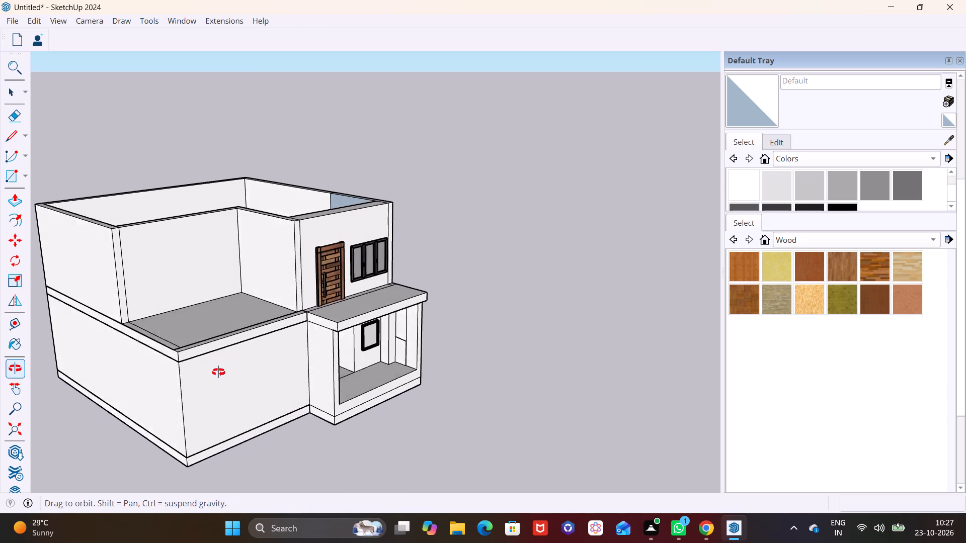
middle_drag(218, 372, 223, 413)
scroll(197, 377, up, 2)
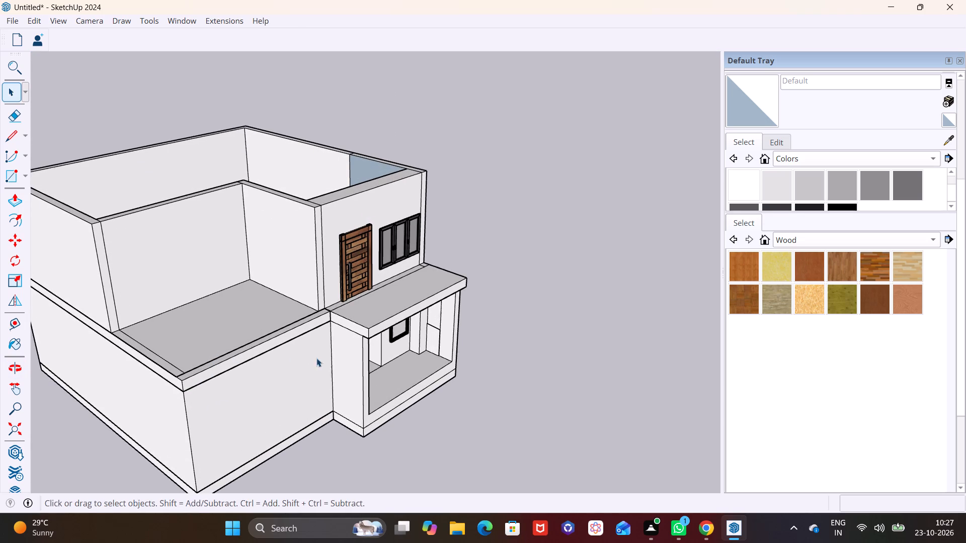
middle_drag(301, 353, 187, 325)
middle_drag(305, 329, 172, 367)
middle_drag(247, 385, 257, 357)
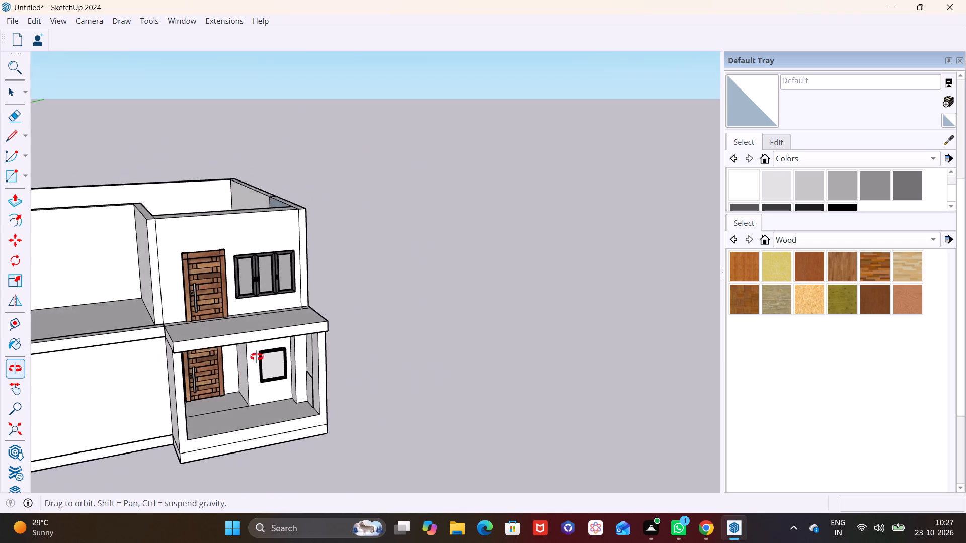
middle_drag(257, 357, 347, 301)
shift+middle_drag(263, 392, 259, 282)
scroll(194, 312, up, 4)
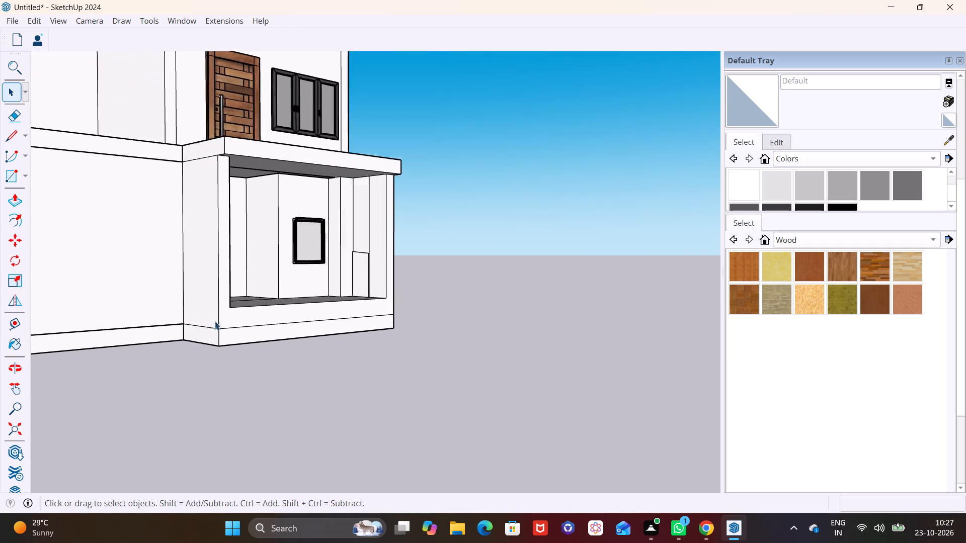
scroll(215, 321, up, 4)
click(12, 136)
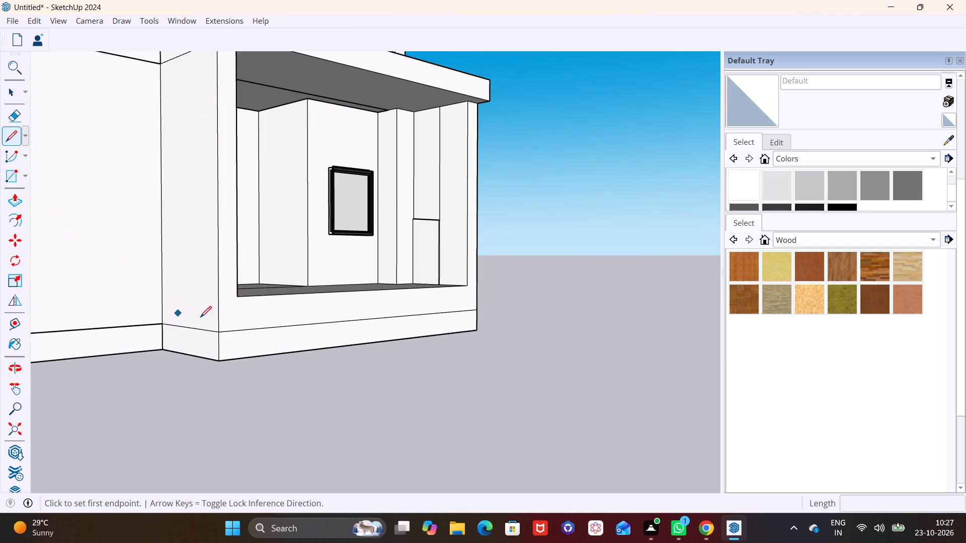
middle_drag(260, 330, 428, 363)
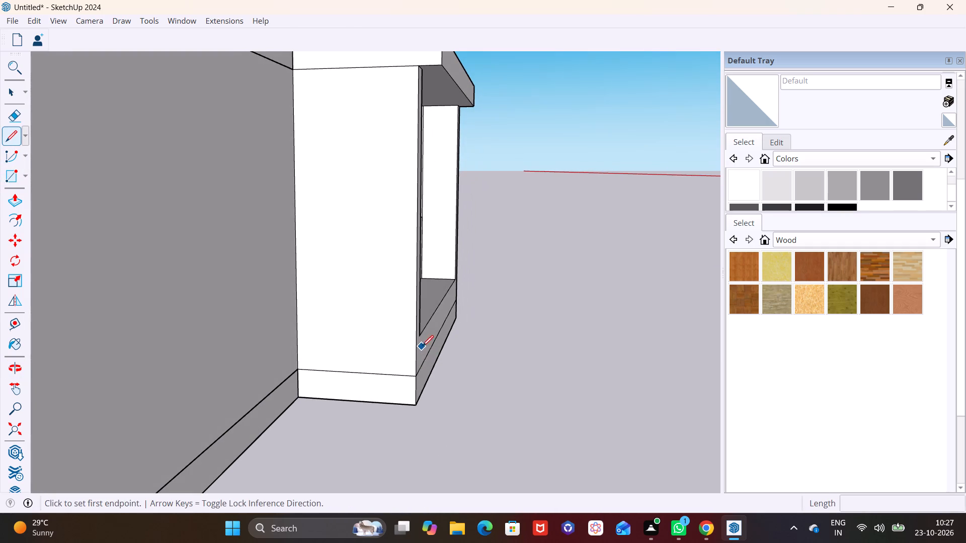
middle_drag(422, 336, 290, 372)
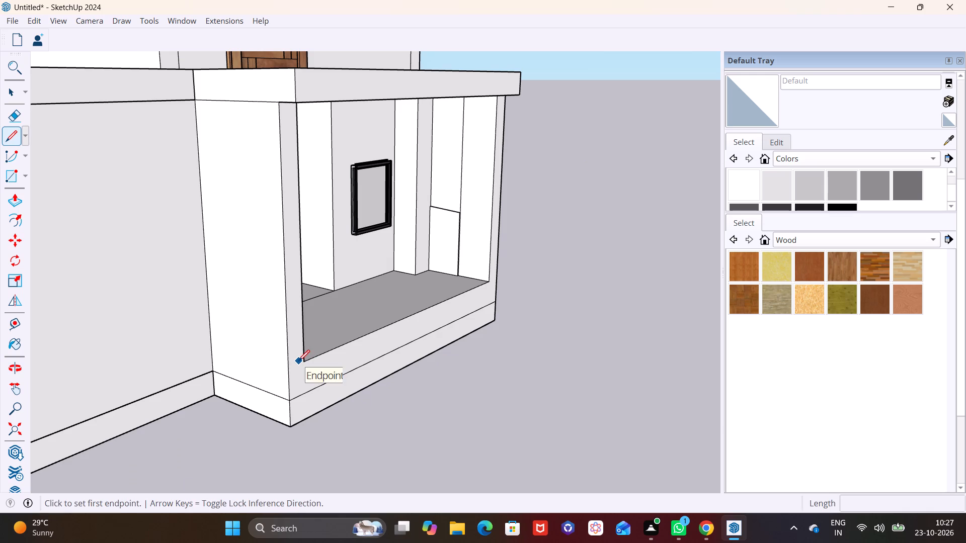
click(308, 363)
click(290, 368)
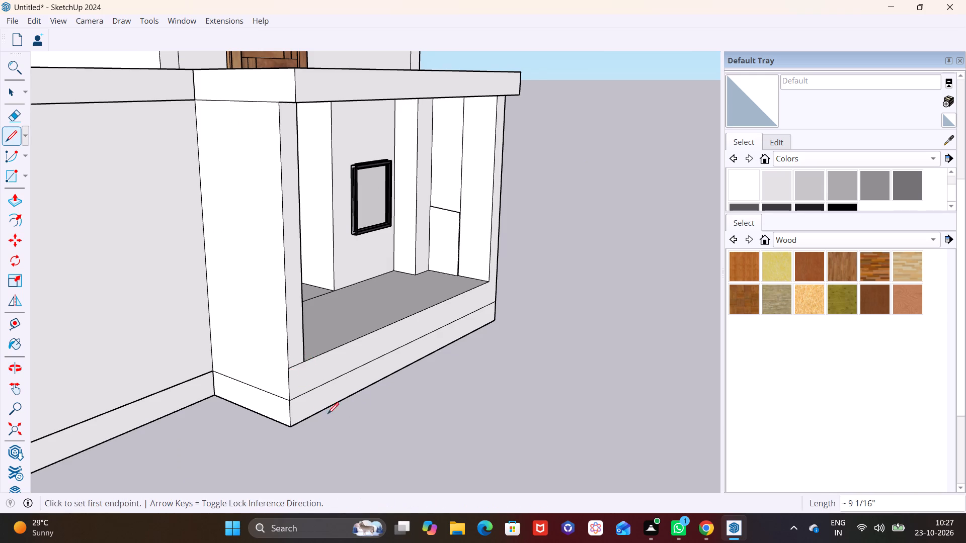
Draw a four-step stair profile descending outward from the porch floor's front corner, with treads and risers about 6" each.
middle_drag(340, 414, 455, 400)
scroll(433, 386, up, 5)
click(400, 333)
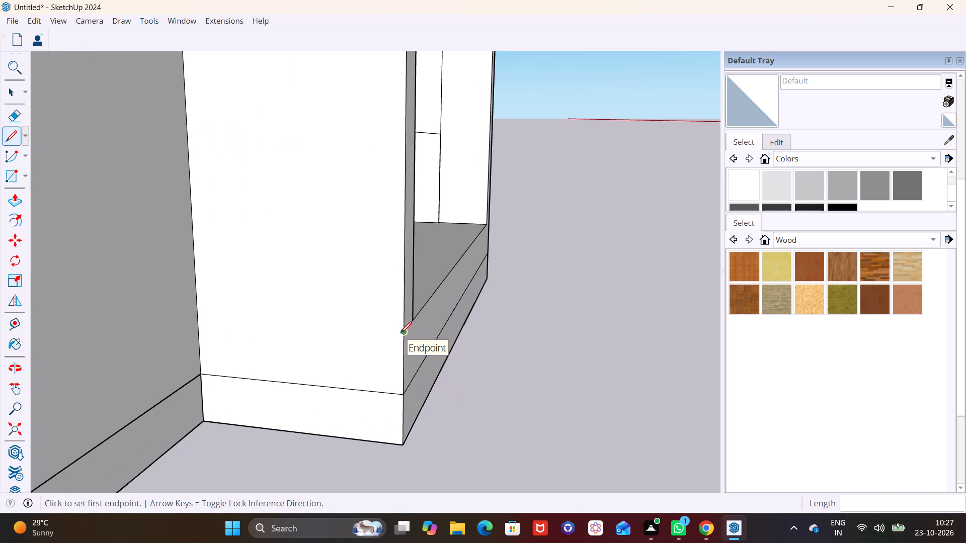
click(433, 327)
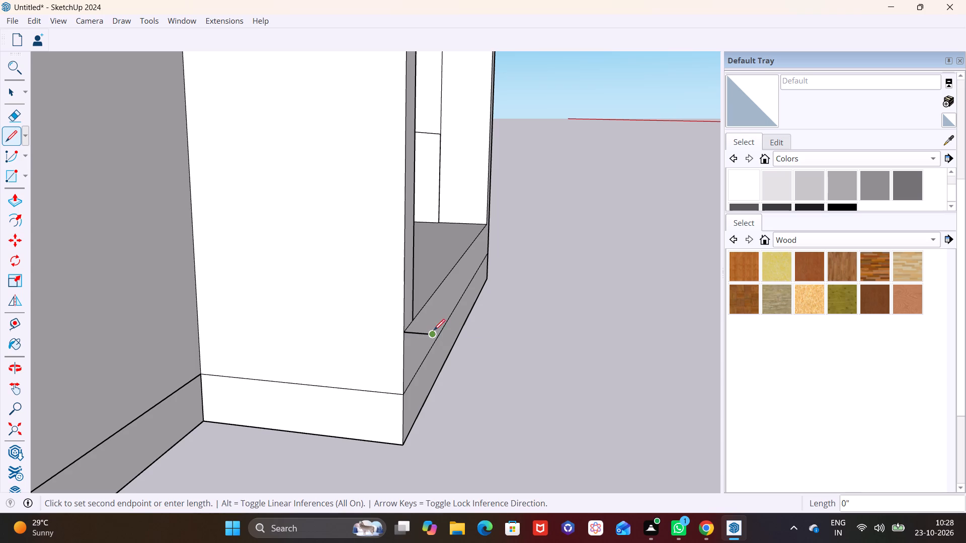
click(432, 357)
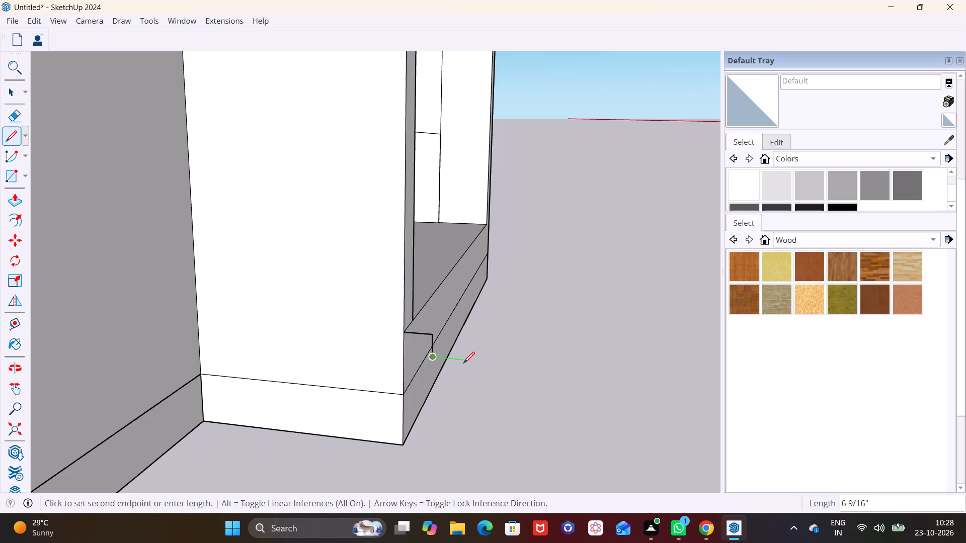
click(463, 363)
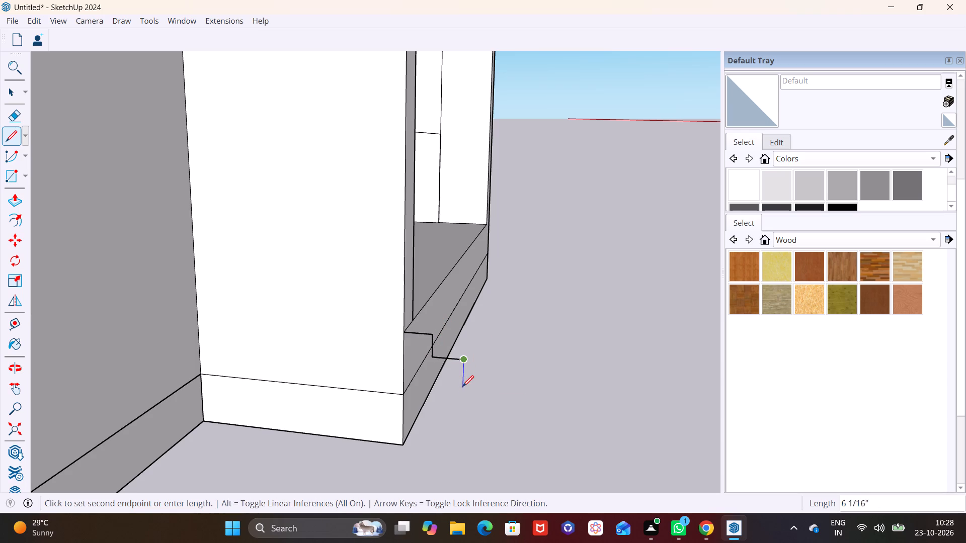
click(465, 384)
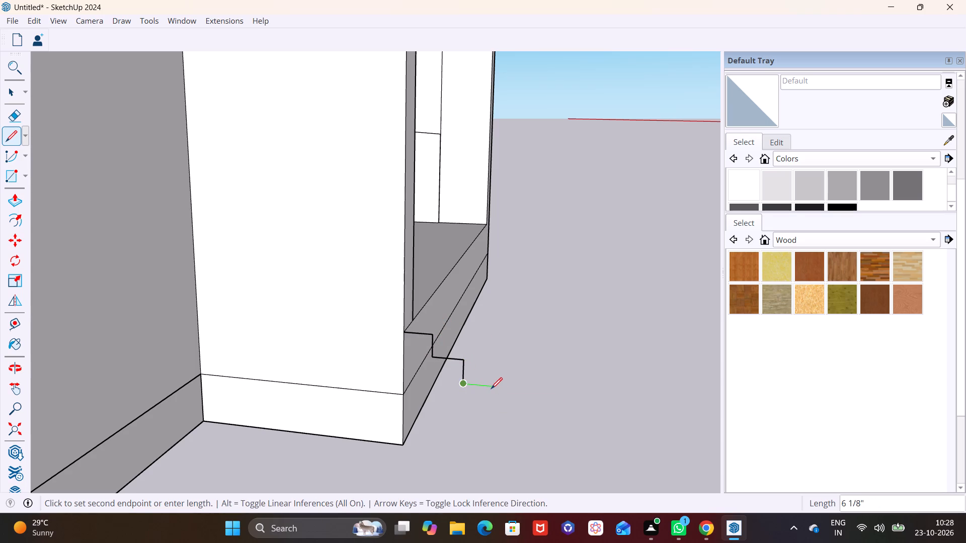
click(491, 389)
click(494, 412)
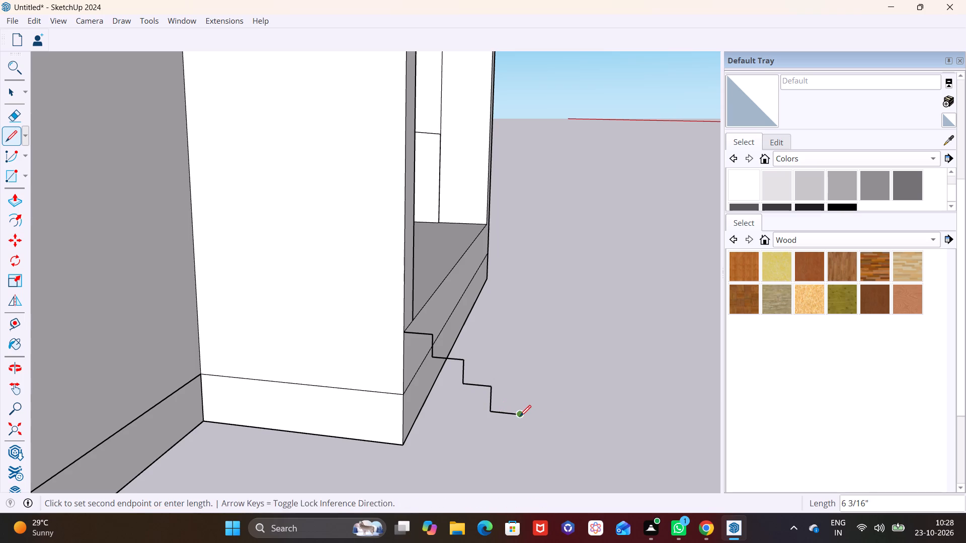
click(520, 416)
click(525, 438)
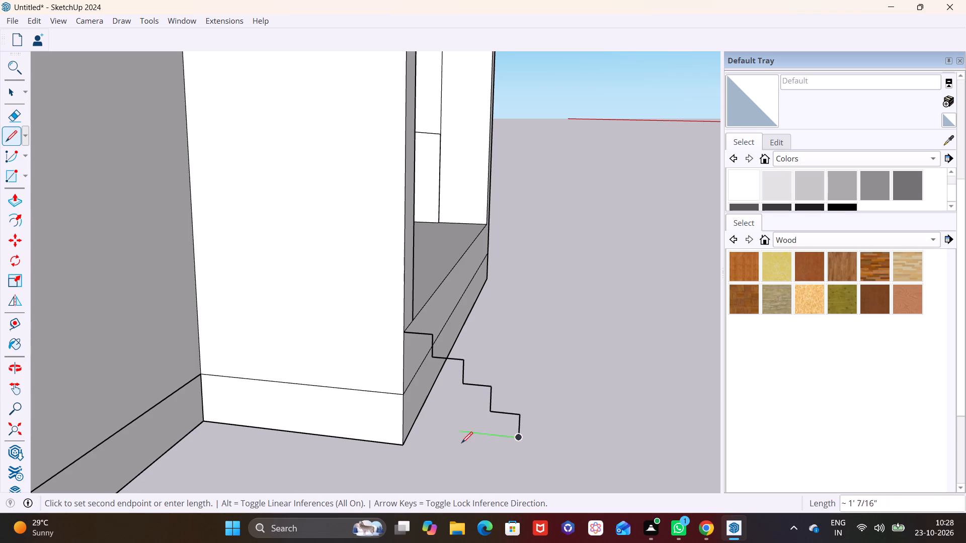
Close the stair profile with a line from the plinth's bottom corner along the ground and up to the last riser.
key(space)
click(10, 142)
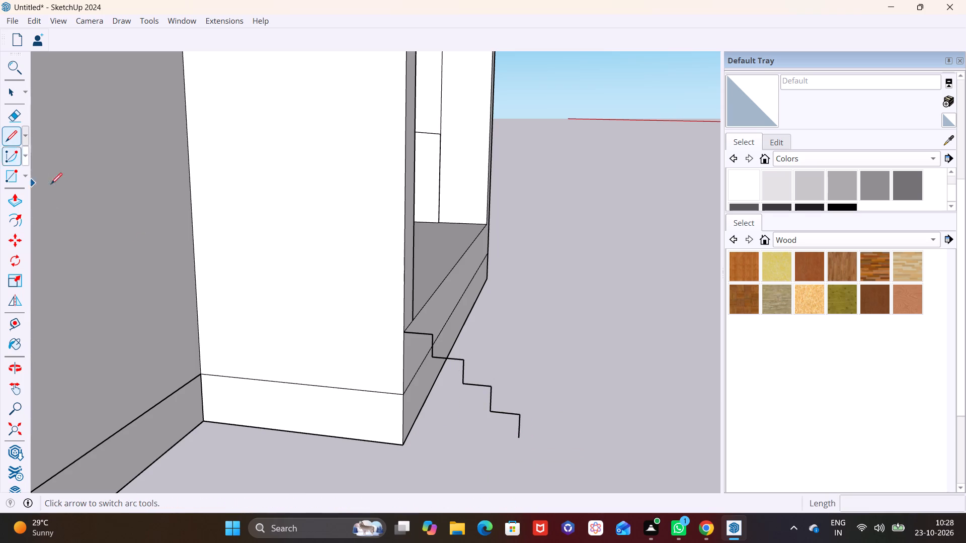
click(403, 446)
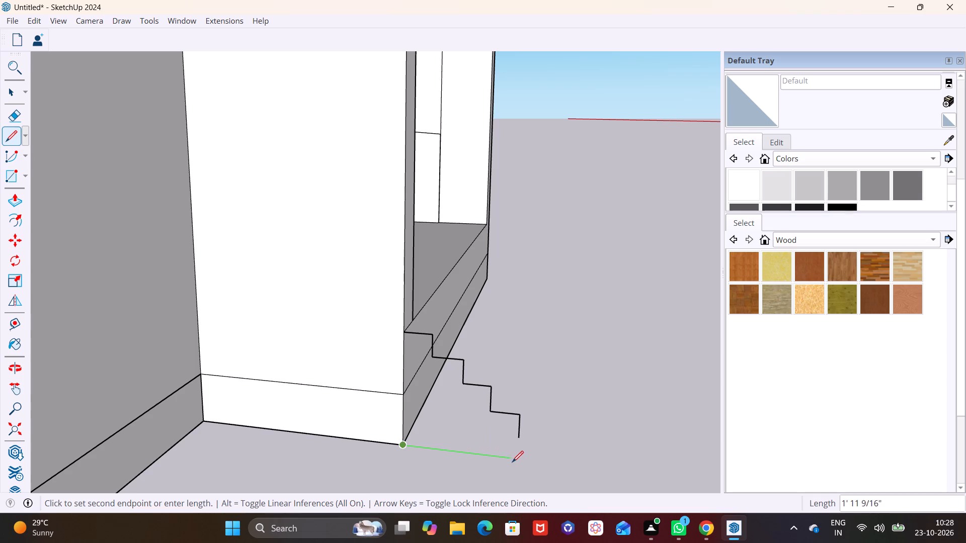
click(514, 462)
click(517, 442)
Extrude the stair profile across the whole porch front to the outer edge of the far pillar.
scroll(547, 424, down, 3)
middle_drag(561, 400, 88, 433)
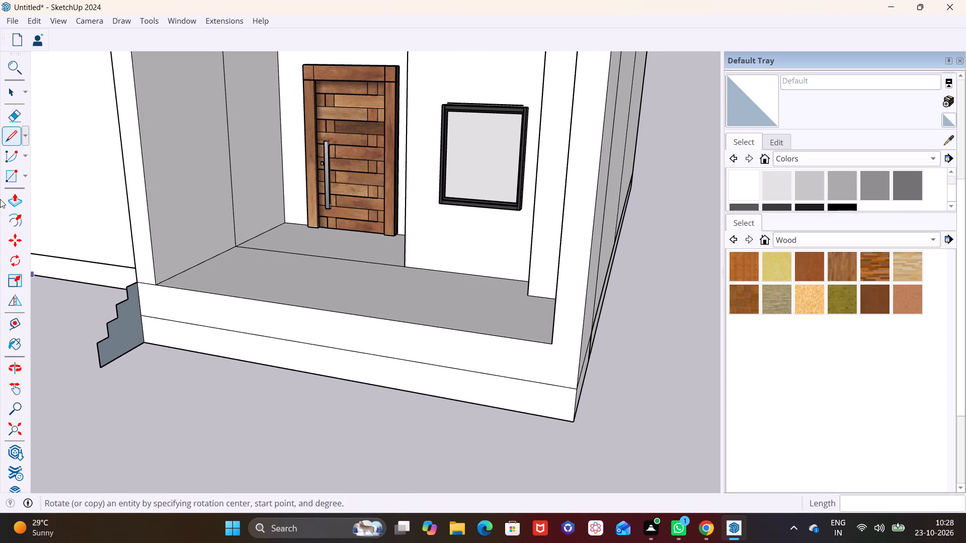
click(10, 94)
click(126, 316)
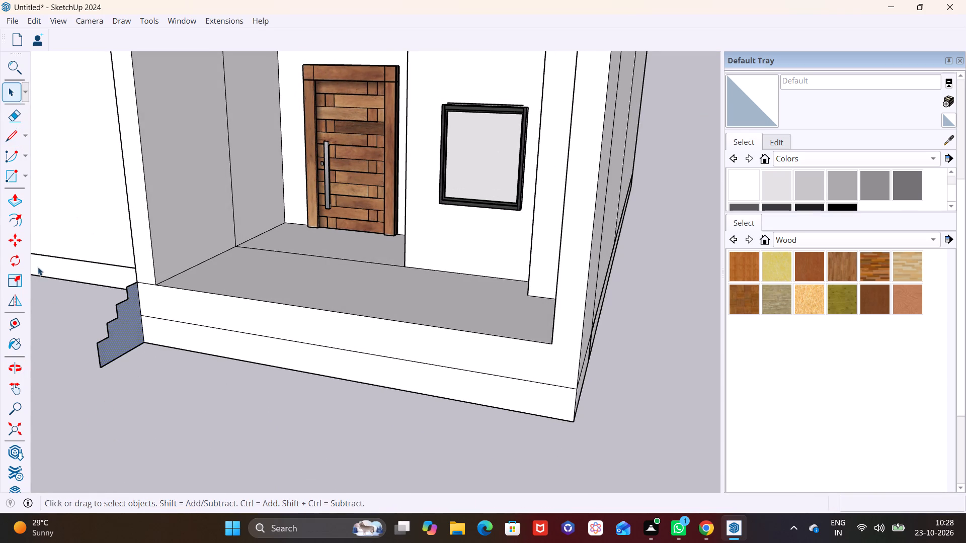
click(12, 196)
click(123, 324)
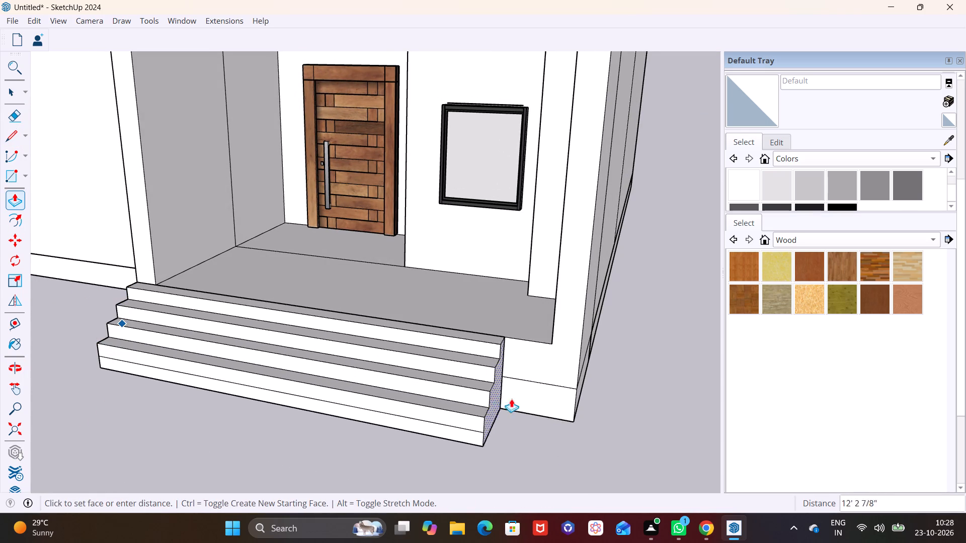
click(584, 337)
key(space)
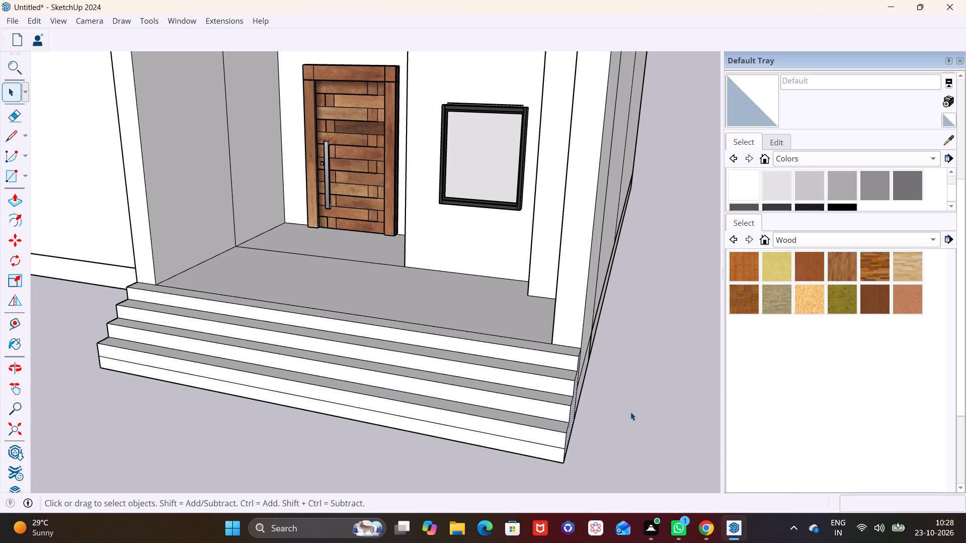
click(630, 412)
Examine the new porch steps, the house front and the junction between the balcony slab and porch slab.
scroll(134, 344, down, 7)
middle_drag(170, 404, 515, 421)
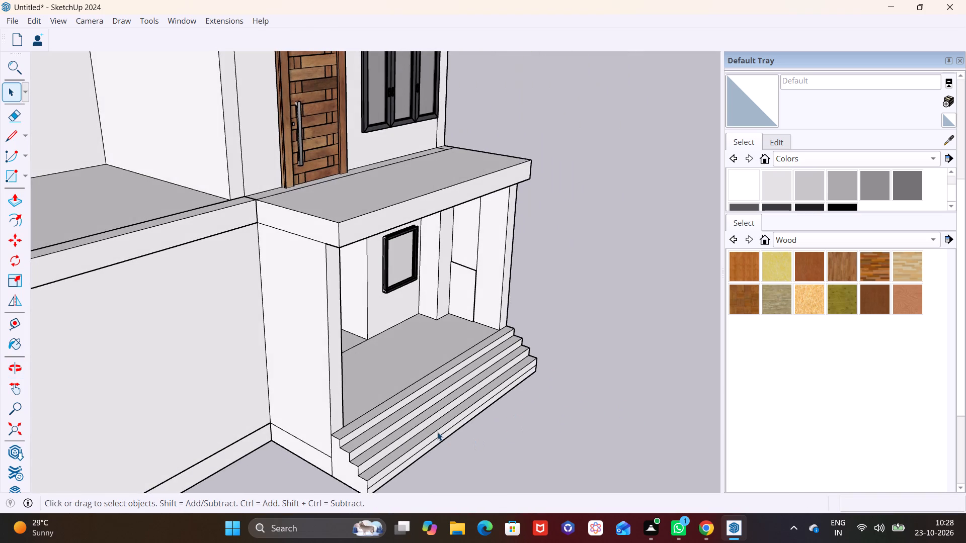
scroll(436, 432, down, 10)
middle_drag(421, 439, 384, 376)
scroll(424, 426, up, 4)
middle_drag(434, 423, 314, 440)
middle_drag(325, 418, 330, 418)
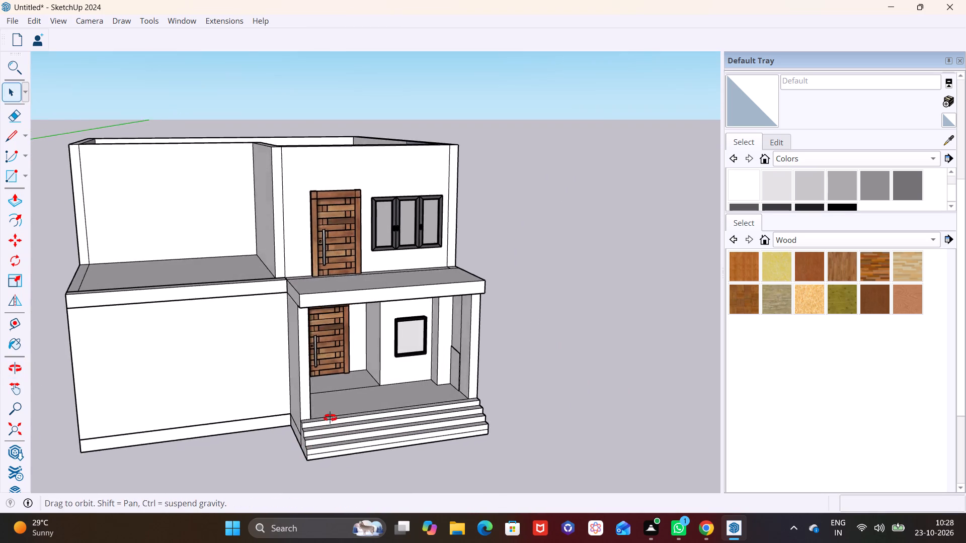
middle_drag(330, 418, 438, 406)
shift+scroll(410, 381, up, 2)
scroll(394, 376, up, 2)
middle_drag(379, 381, 353, 371)
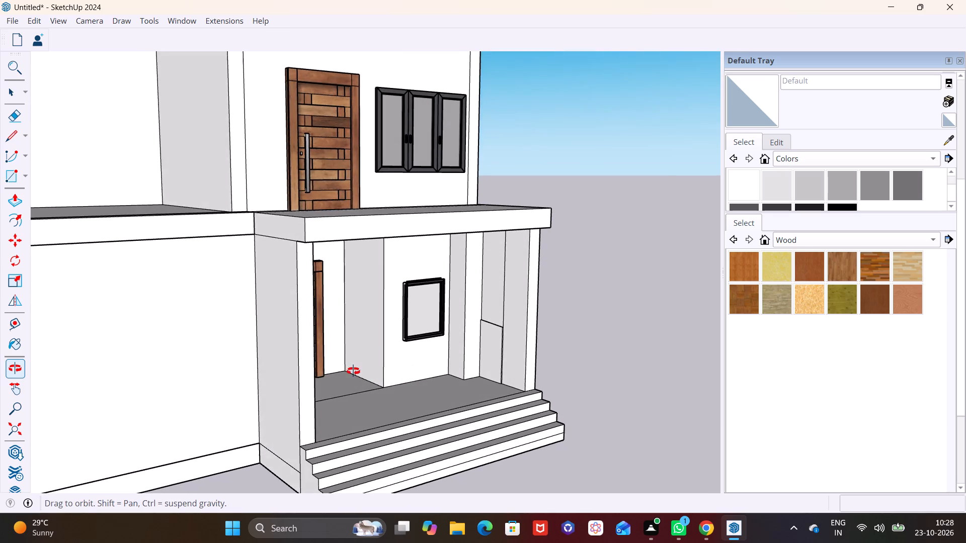
middle_drag(353, 371, 348, 369)
scroll(351, 370, down, 4)
shift+middle_drag(353, 371, 317, 434)
middle_drag(313, 370, 361, 386)
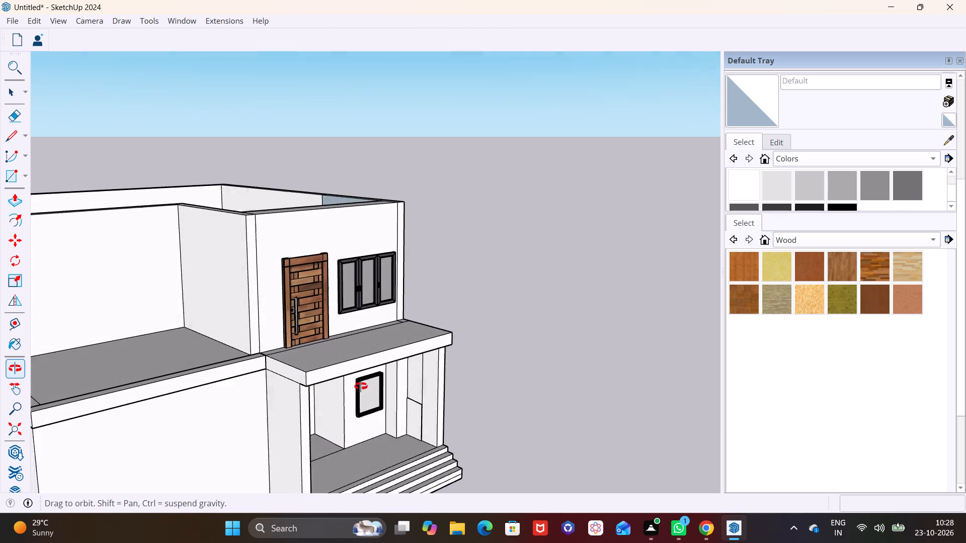
middle_drag(361, 386, 374, 382)
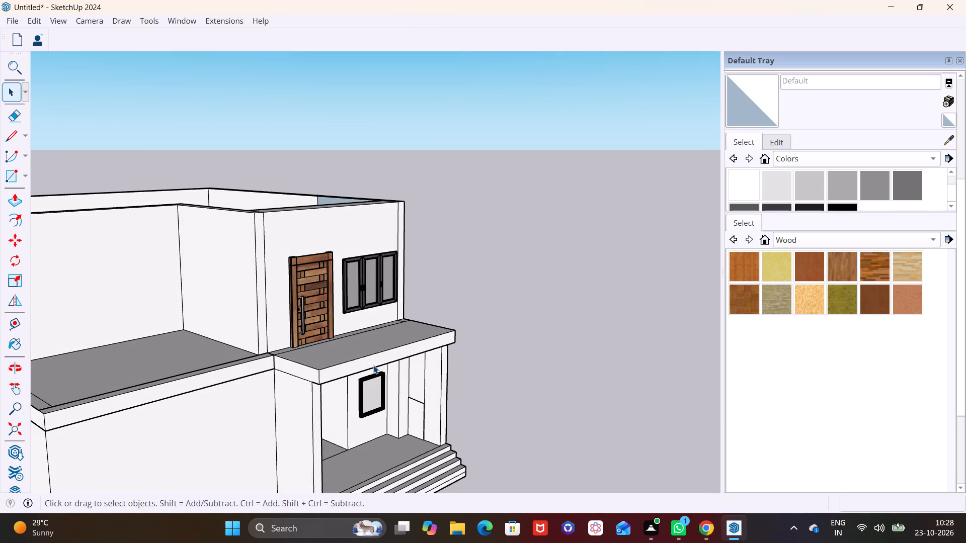
scroll(345, 332, up, 3)
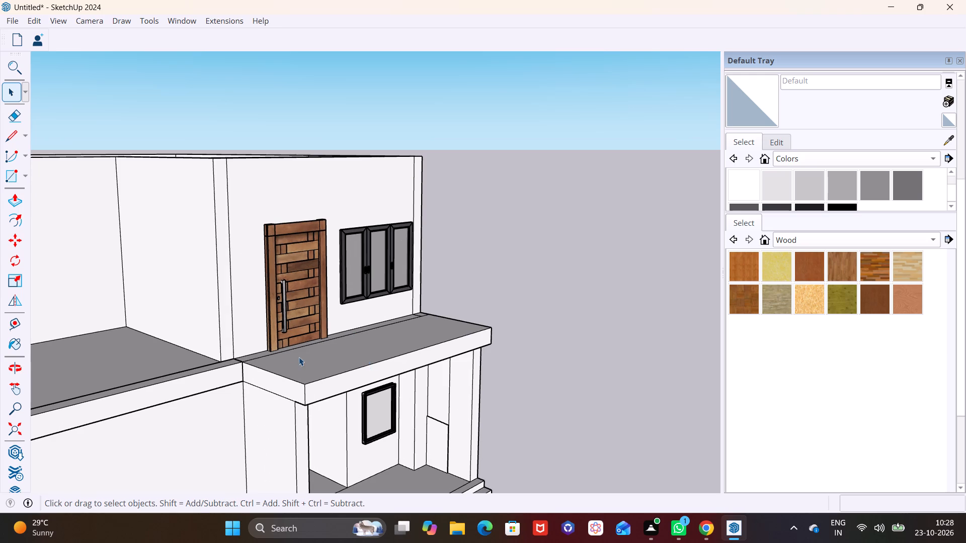
middle_drag(295, 353, 304, 374)
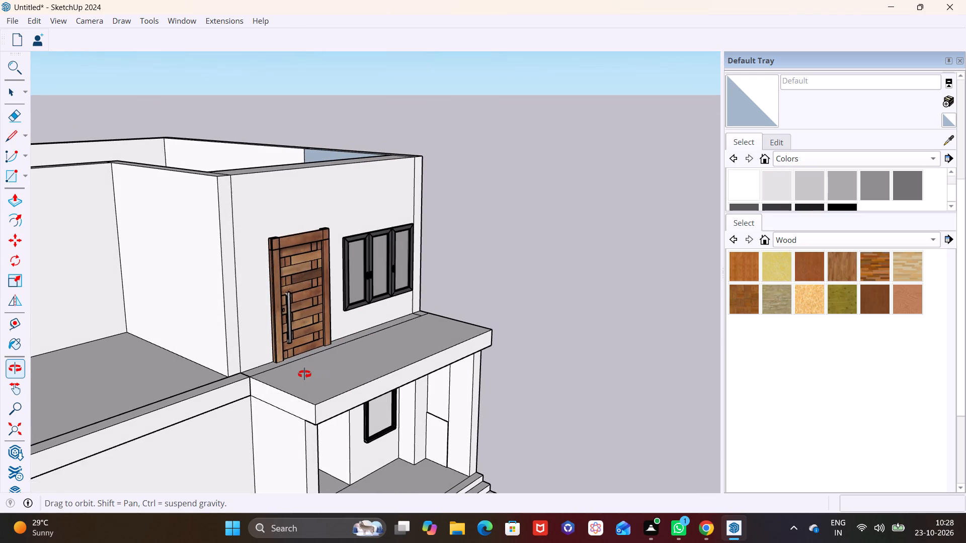
middle_drag(304, 374, 253, 375)
scroll(204, 343, up, 2)
middle_drag(239, 363, 342, 409)
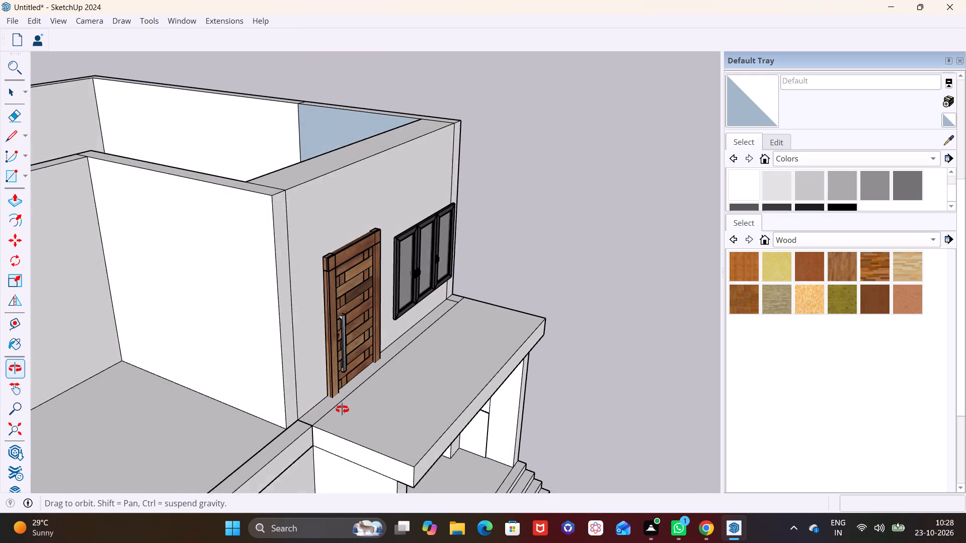
middle_drag(342, 409, 348, 406)
Draw a 9" line across the balcony slab's edge strip beside the porch slab and continue it down the slab's front face.
scroll(336, 402, down, 1)
middle_drag(340, 406, 324, 277)
scroll(322, 300, up, 1)
middle_drag(322, 300, 323, 342)
scroll(323, 343, up, 3)
middle_drag(318, 343, 271, 370)
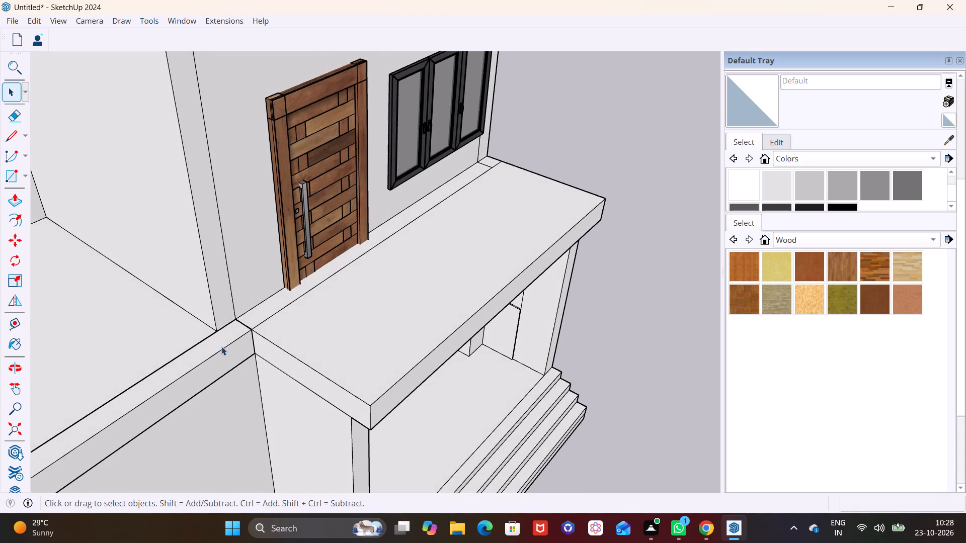
click(11, 138)
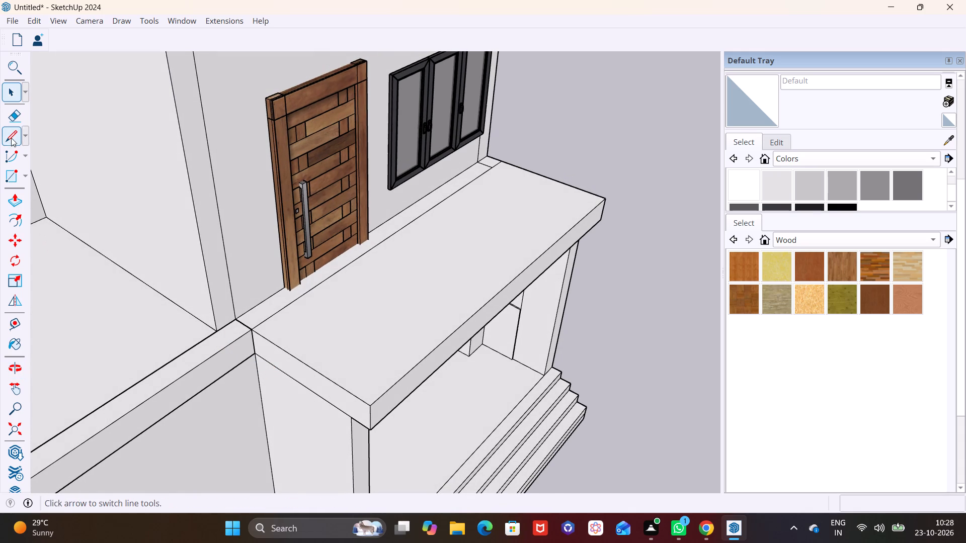
middle_drag(227, 351, 215, 346)
click(206, 322)
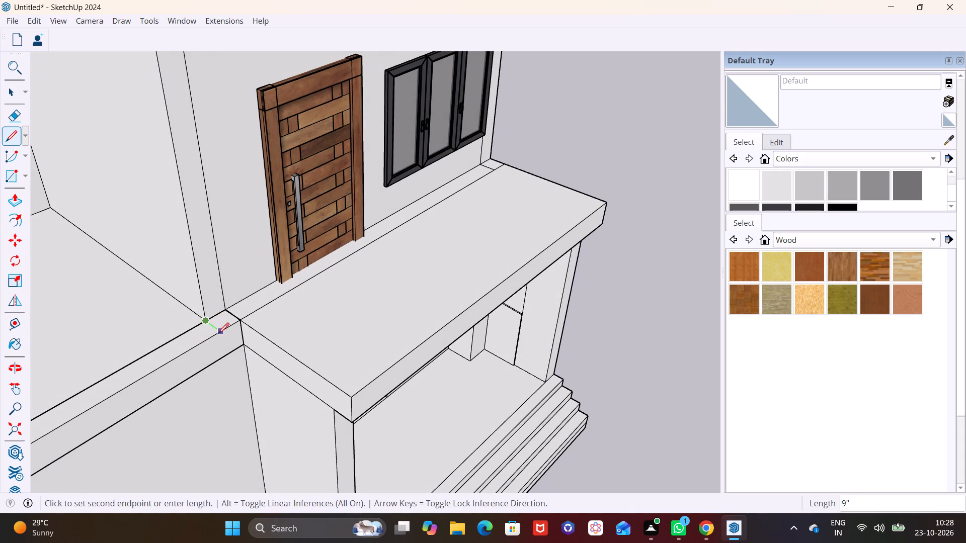
click(218, 335)
click(222, 357)
key(space)
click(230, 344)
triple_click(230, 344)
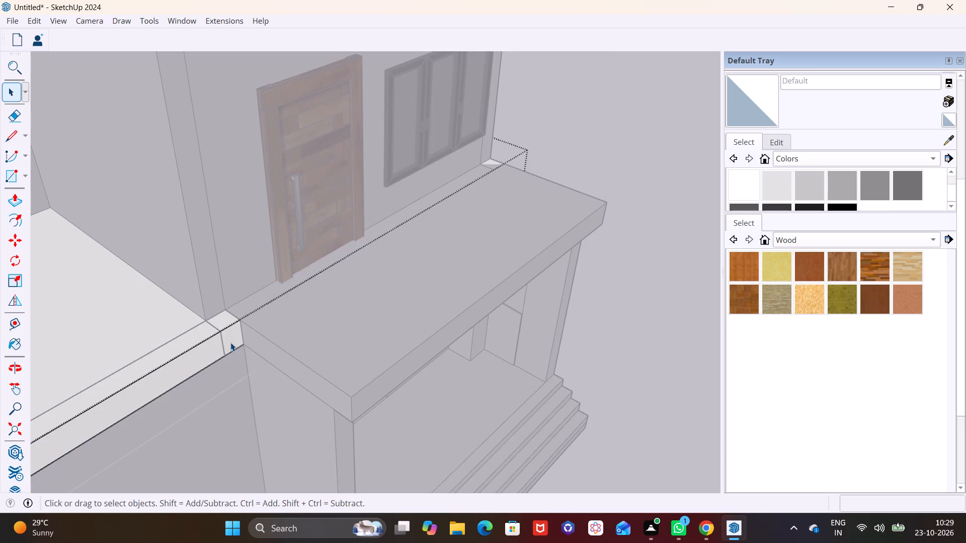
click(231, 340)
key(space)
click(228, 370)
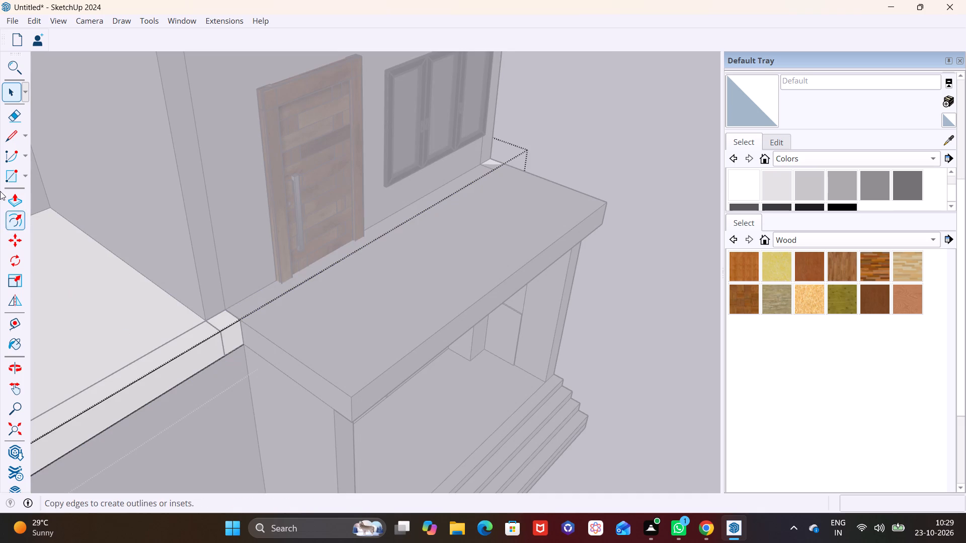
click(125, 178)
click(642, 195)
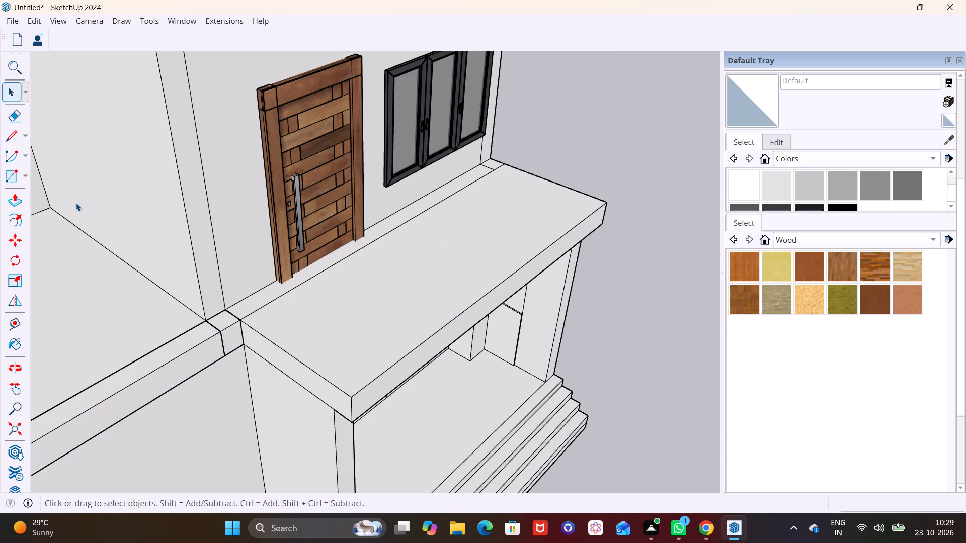
Draw a 1' by 9" rectangle on the balcony slab's front face, directly beside the porch slab.
click(25, 180)
click(23, 197)
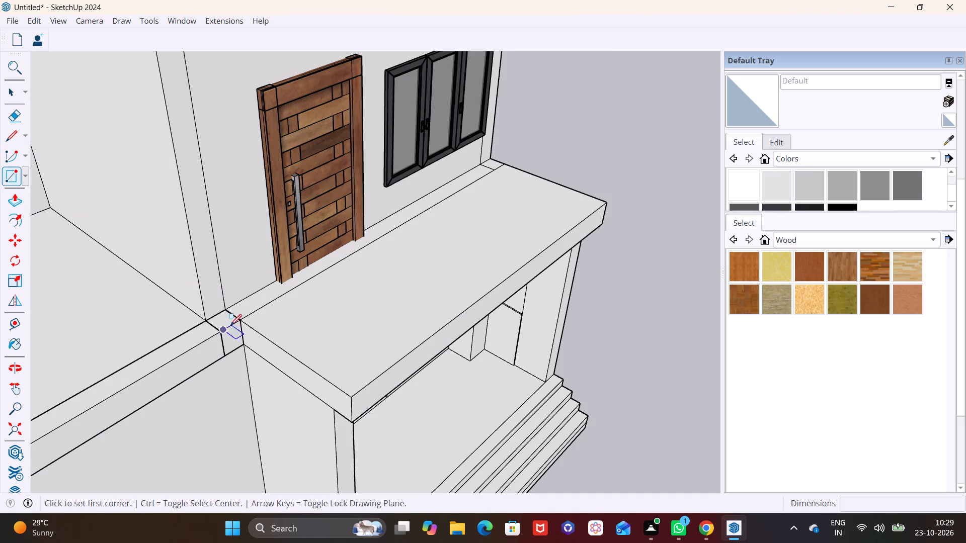
click(222, 330)
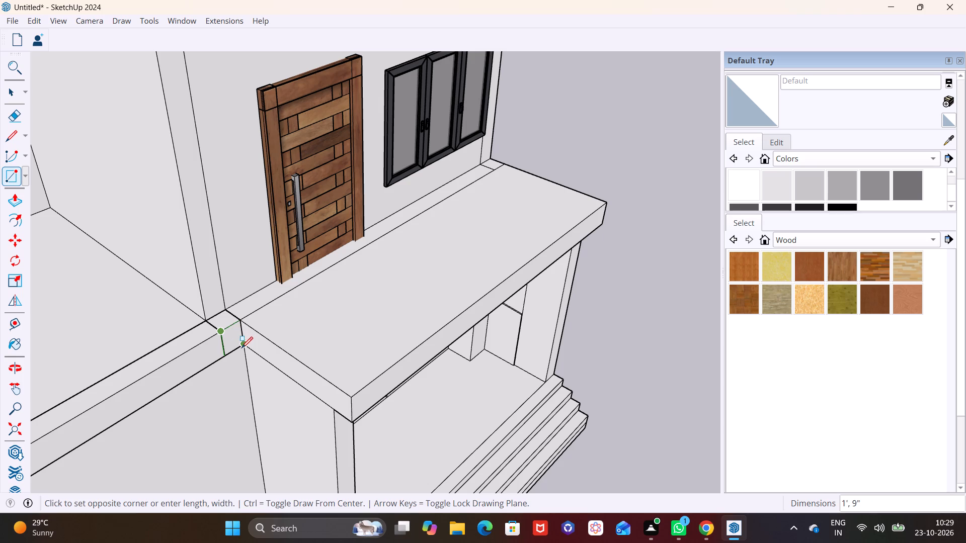
click(242, 349)
key(space)
Extrude the small rectangle forward along the porch slab's side until flush with the porch slab's front face.
click(234, 340)
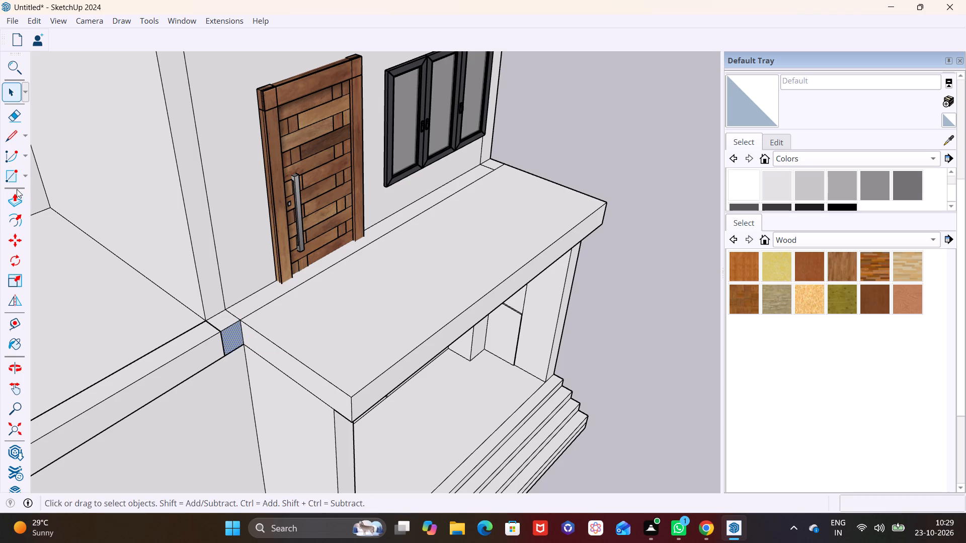
click(14, 196)
click(227, 337)
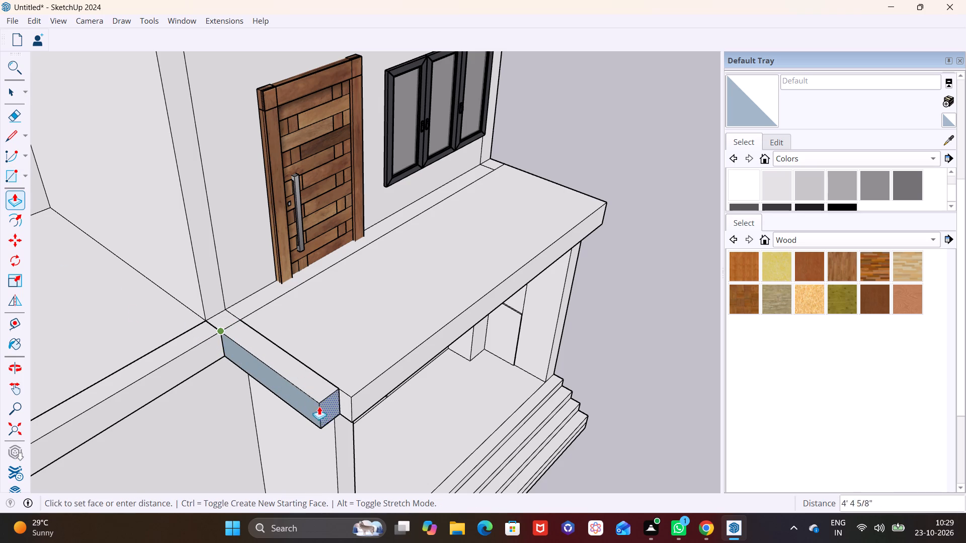
click(361, 393)
key(space)
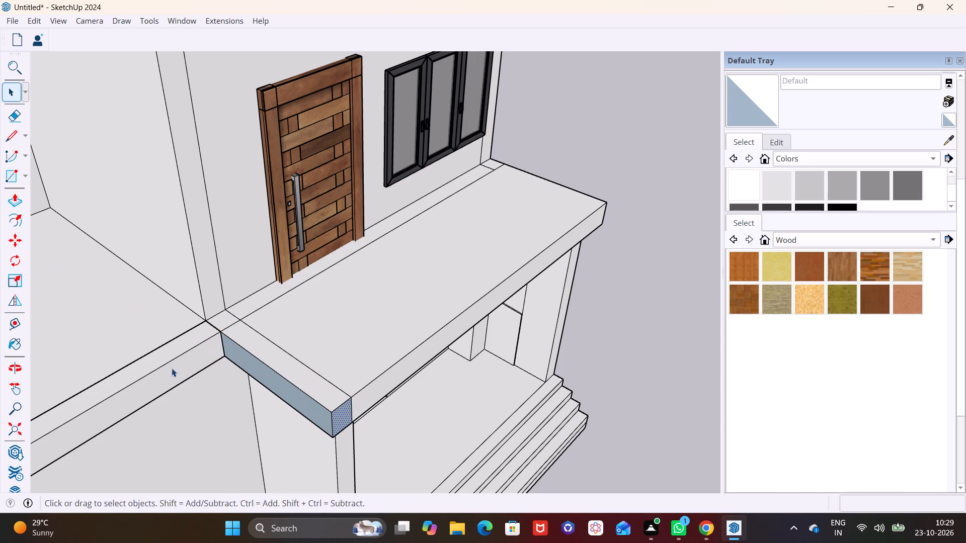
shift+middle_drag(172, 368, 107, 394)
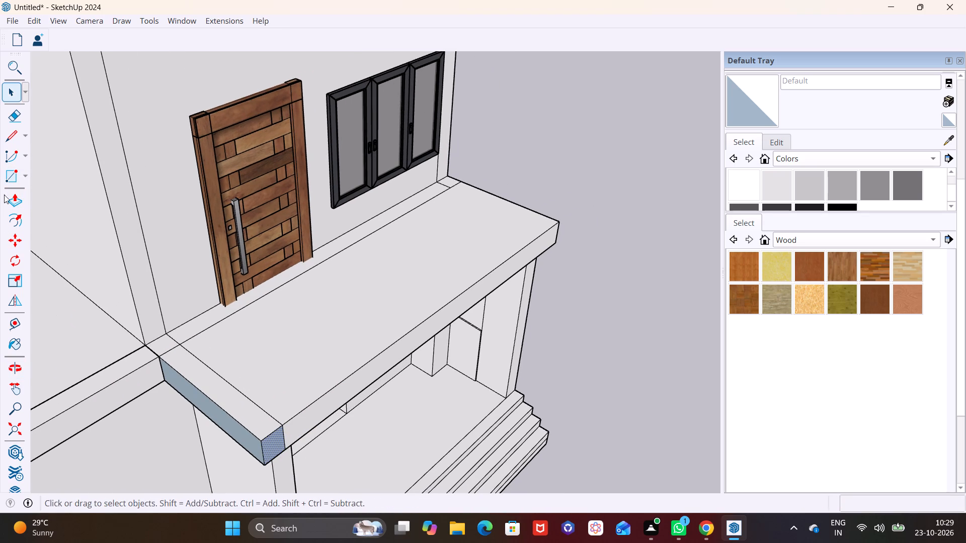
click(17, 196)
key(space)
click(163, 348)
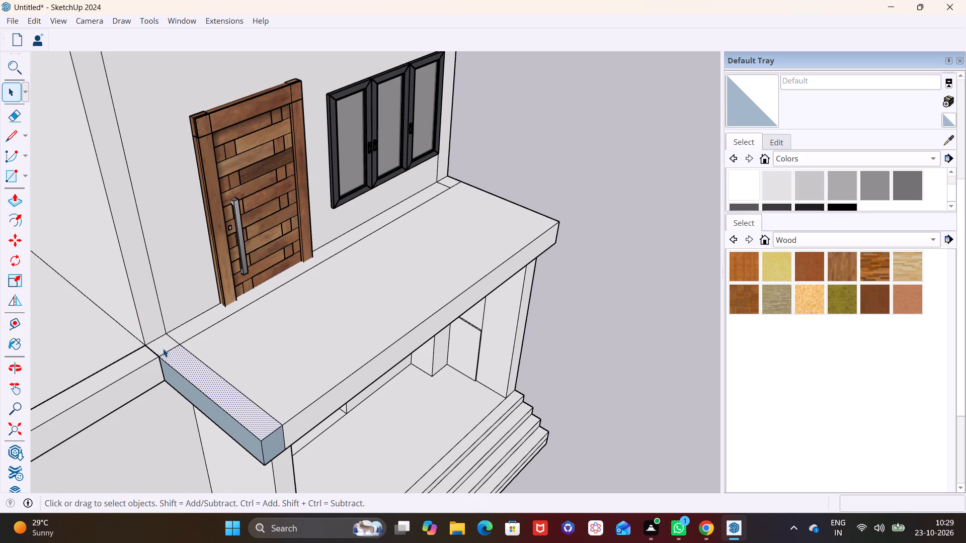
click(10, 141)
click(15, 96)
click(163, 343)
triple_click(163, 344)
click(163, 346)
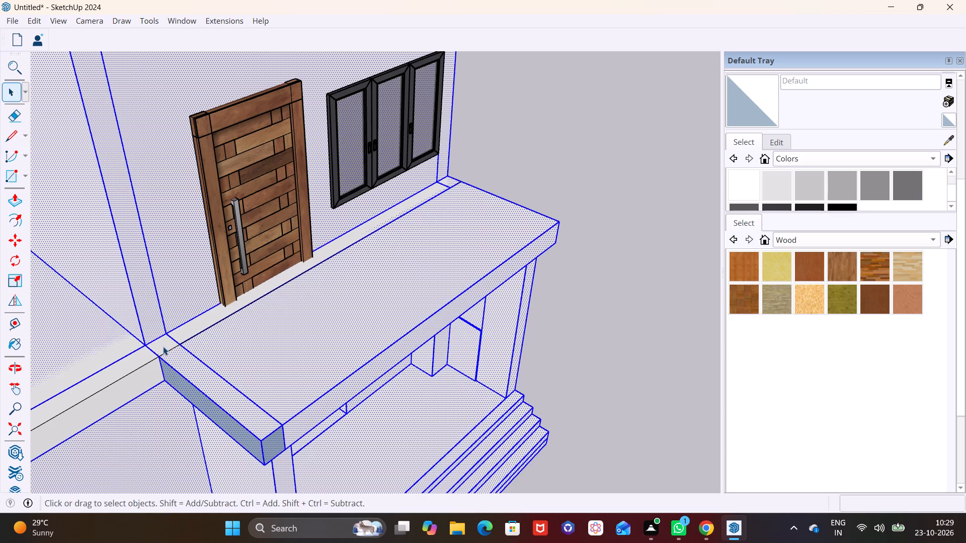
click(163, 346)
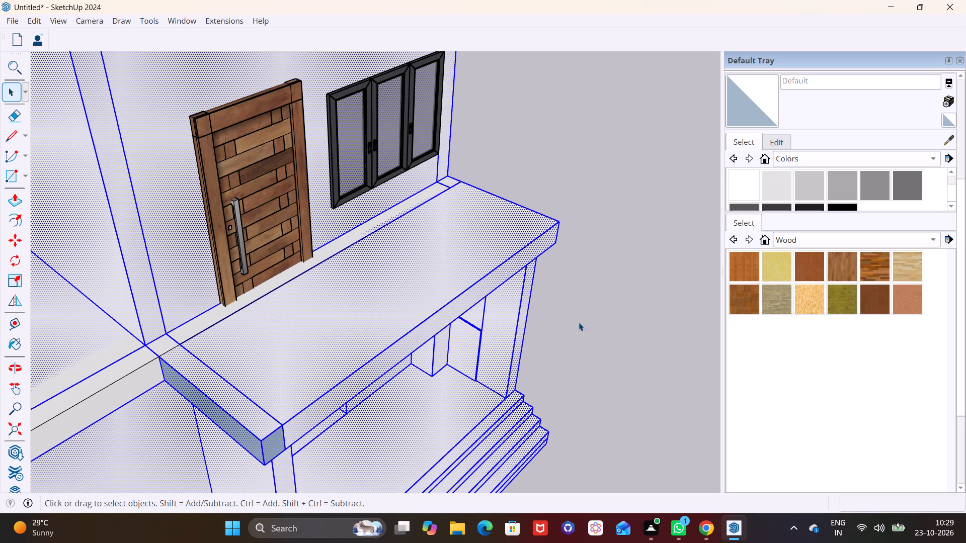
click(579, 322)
Draw a rectangle about 3' 2" by 9" at the house end of the new strip's top and extrude it up about 3' 4".
click(24, 174)
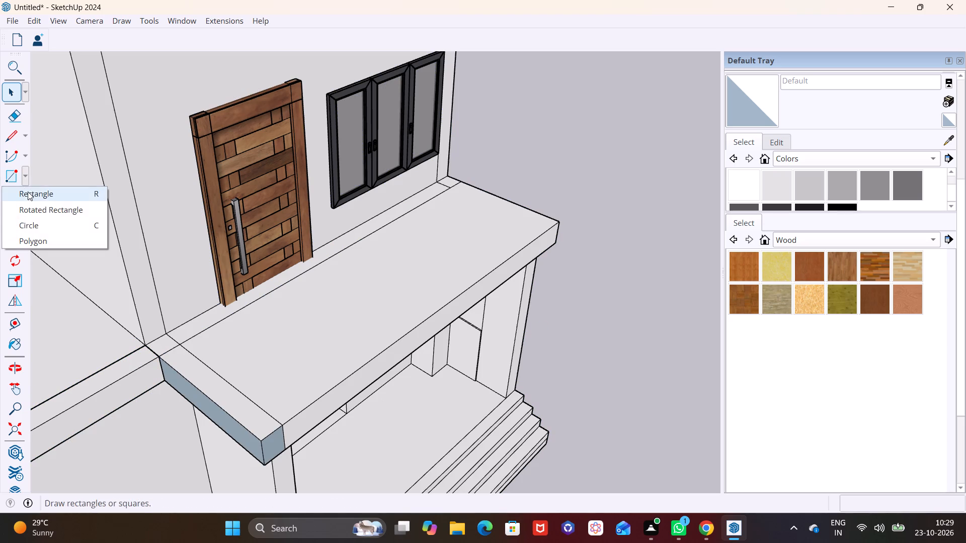
click(28, 193)
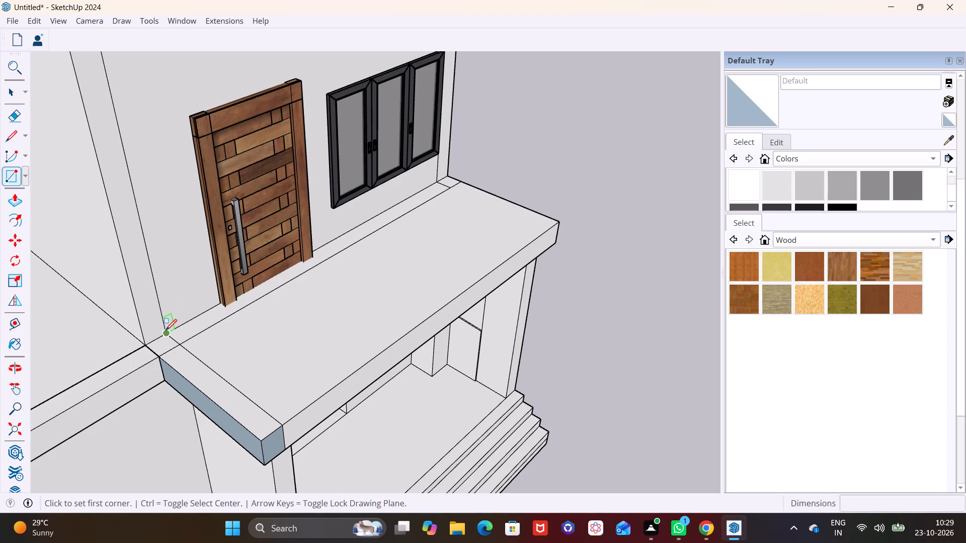
click(166, 330)
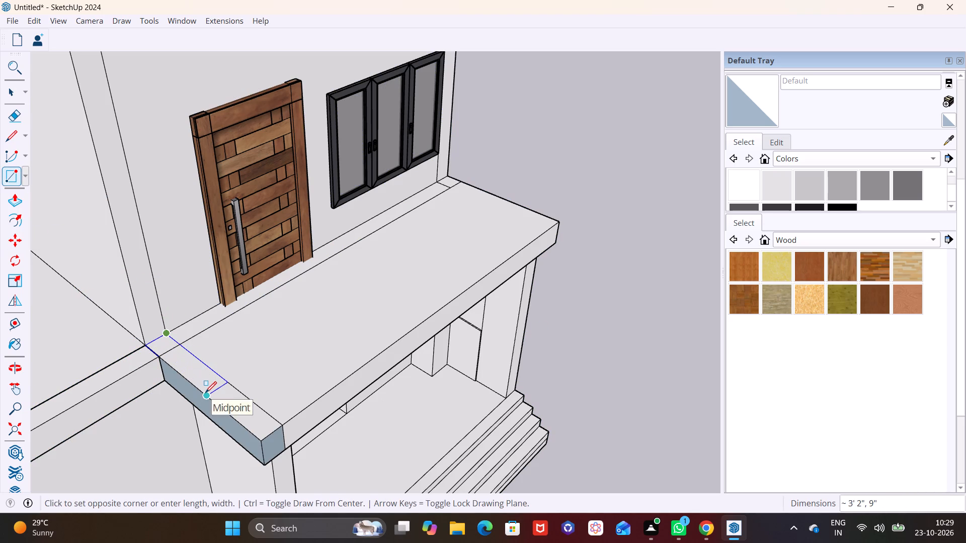
click(205, 393)
key(space)
click(196, 369)
click(9, 203)
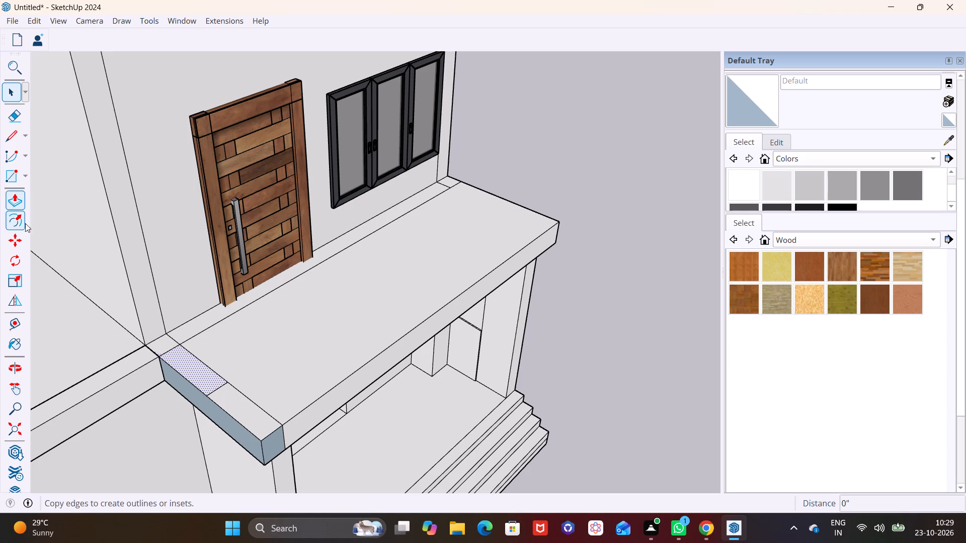
click(191, 370)
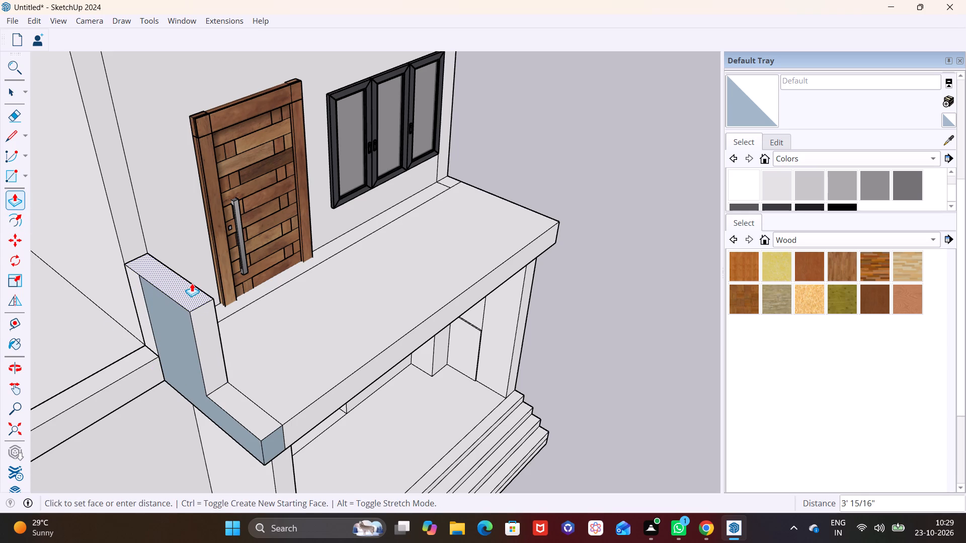
click(191, 277)
Draw a small rectangle over the front end of the new low wall's top face, spanning the wall's full thickness.
middle_drag(238, 370, 359, 267)
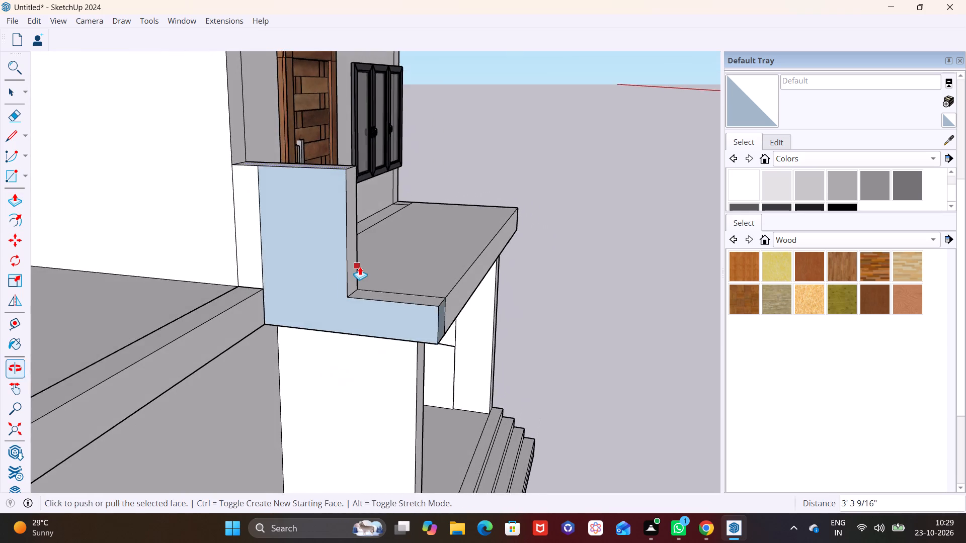
scroll(360, 266, down, 6)
shift+scroll(343, 275, down, 2)
shift+middle_drag(336, 268, 219, 391)
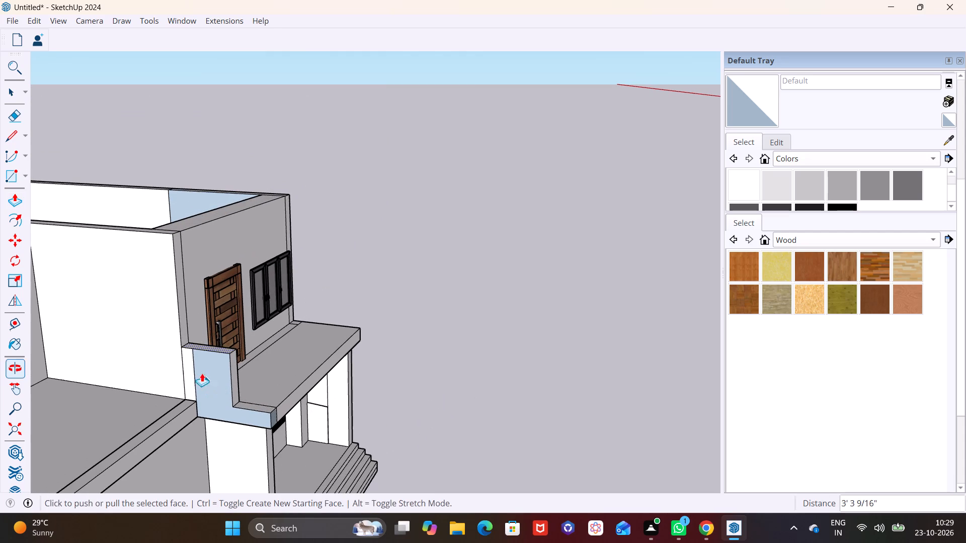
scroll(200, 308, up, 2)
middle_drag(201, 328, 184, 321)
scroll(209, 344, up, 2)
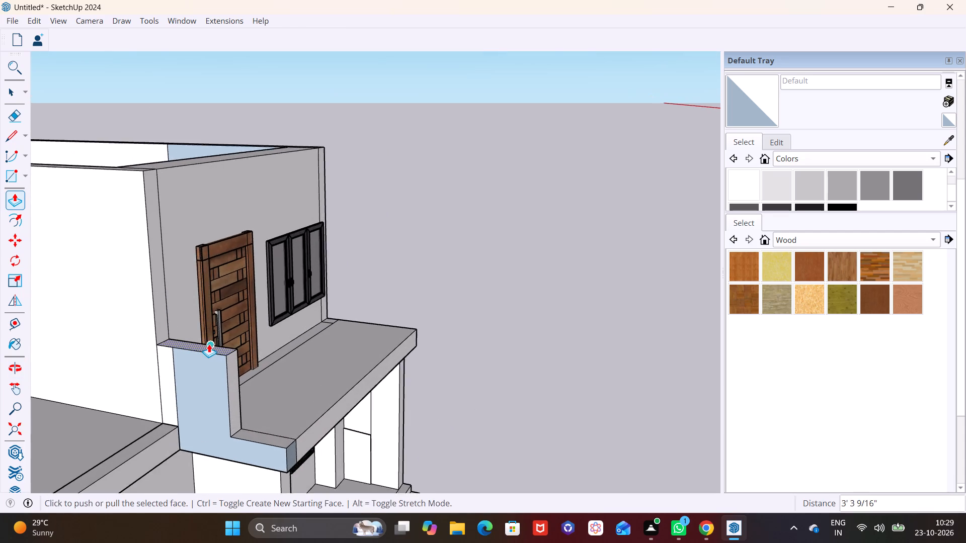
scroll(209, 344, up, 4)
middle_drag(229, 359, 195, 392)
click(22, 171)
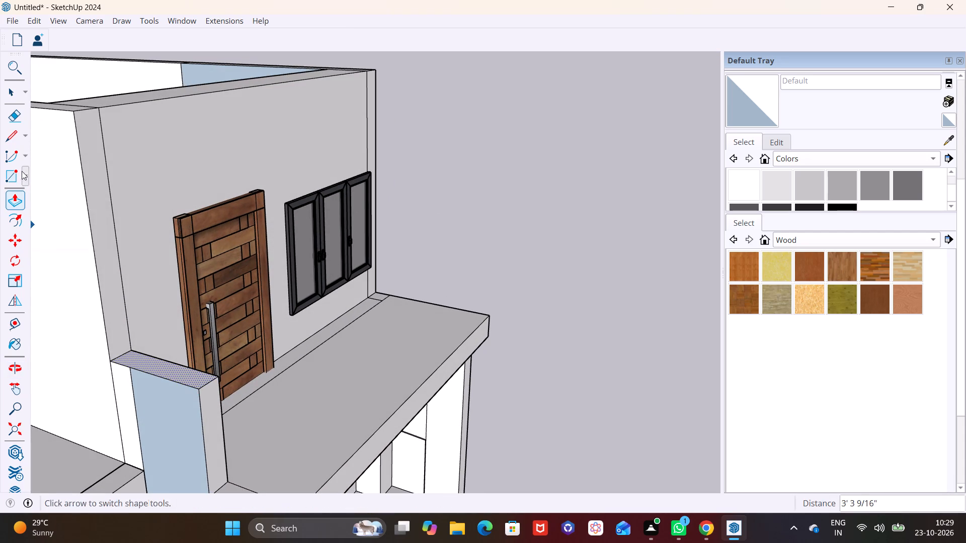
click(29, 192)
click(177, 378)
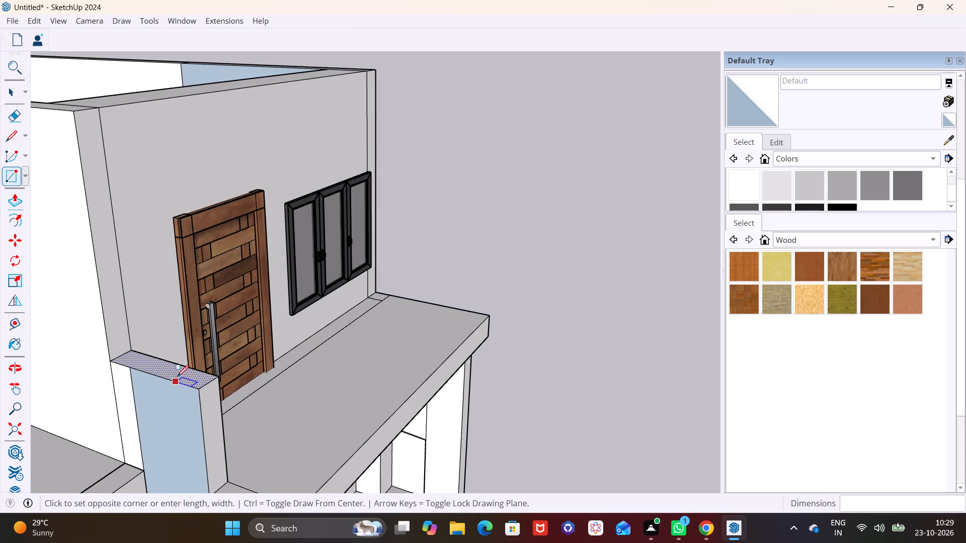
click(213, 380)
Extrude the small rectangle on the low wall's top upward 4' 9" to form a pillar.
key(space)
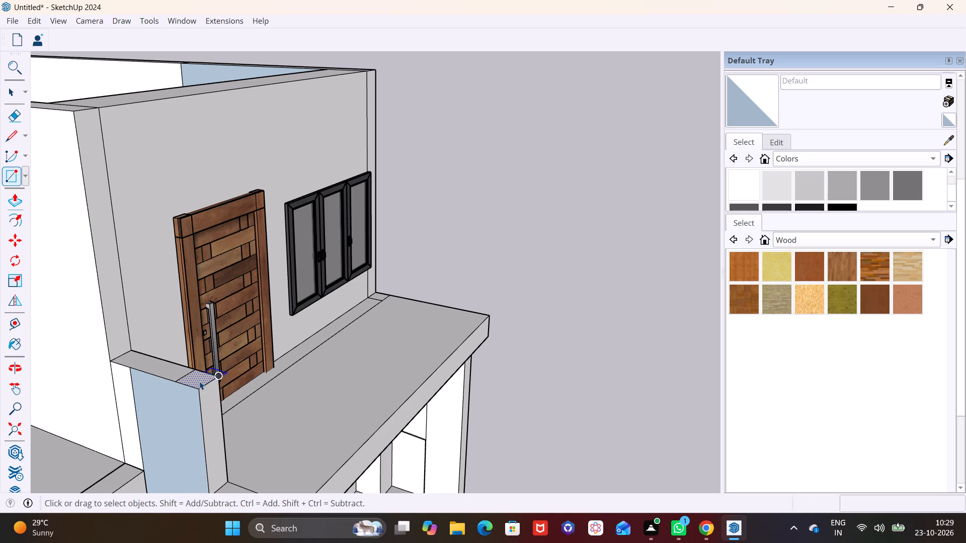
click(199, 381)
click(9, 195)
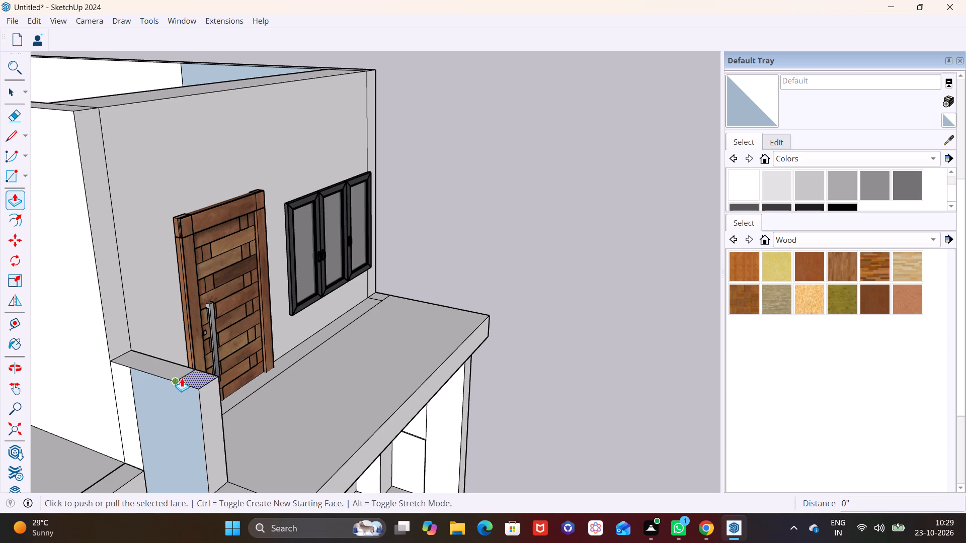
click(188, 380)
click(198, 383)
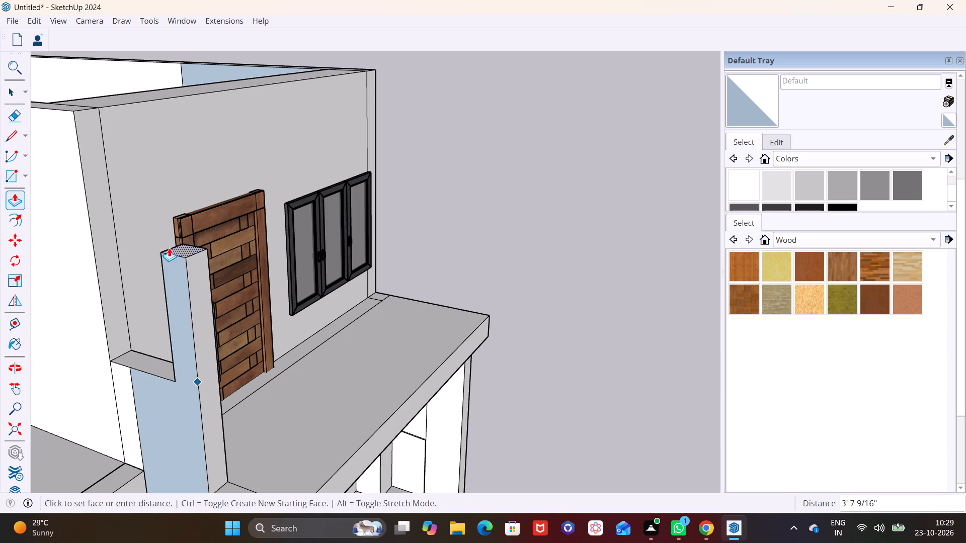
click(174, 206)
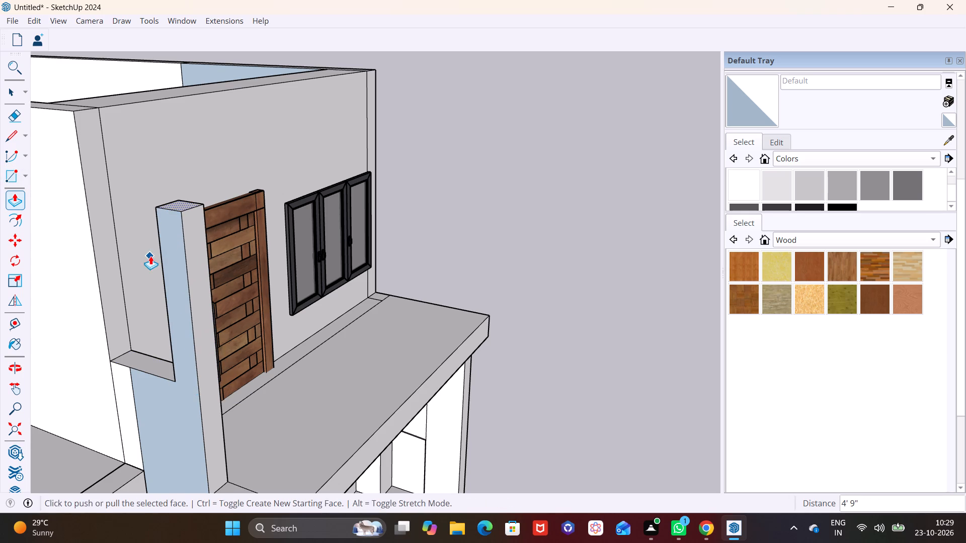
Examine the new low wall and pillar beside the upper door from several sides of the house.
middle_drag(144, 257, 278, 181)
scroll(284, 242, down, 5)
middle_drag(239, 369, 175, 372)
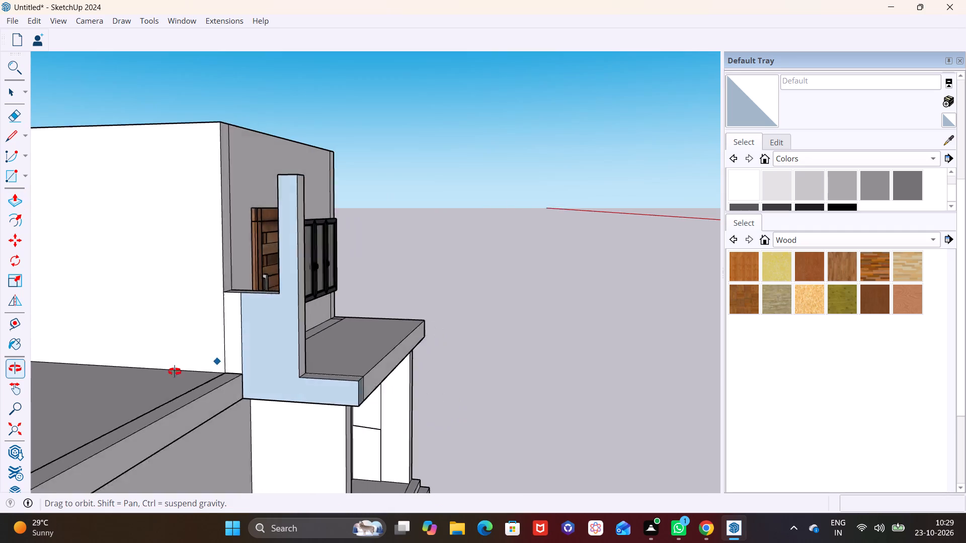
middle_drag(175, 372, 108, 371)
scroll(124, 367, down, 2)
middle_drag(176, 359, 4, 365)
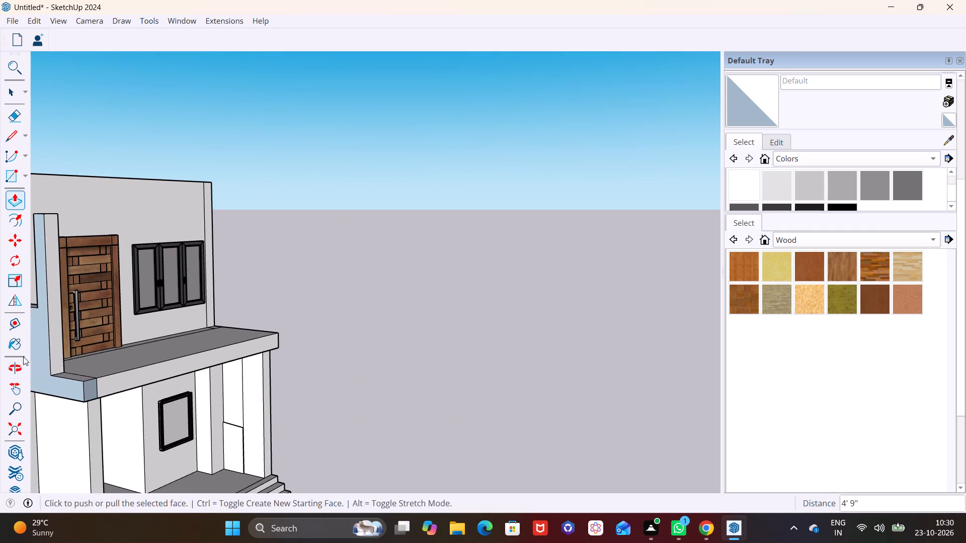
middle_drag(153, 366, 251, 372)
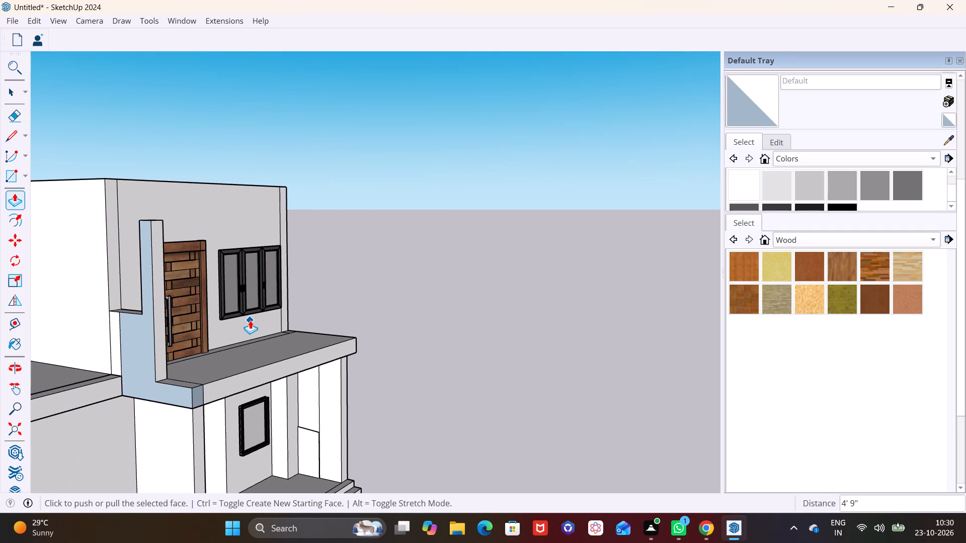
scroll(226, 338, down, 8)
middle_drag(221, 355, 237, 348)
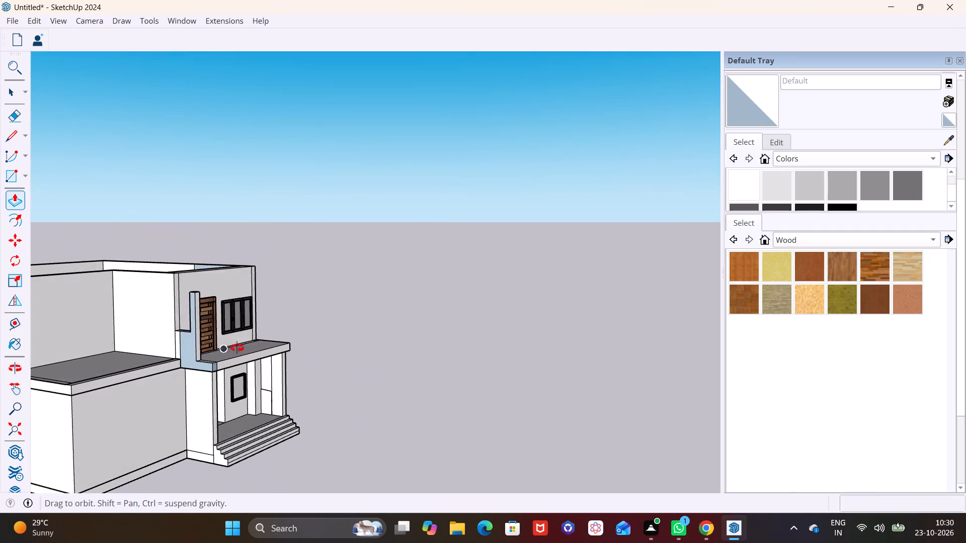
middle_drag(237, 348, 263, 345)
scroll(230, 355, down, 6)
middle_drag(231, 359, 306, 330)
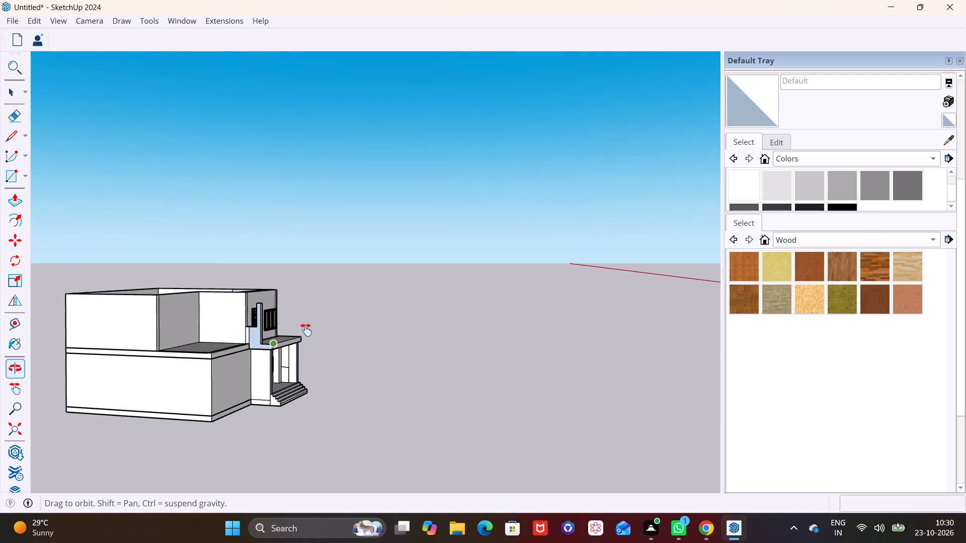
middle_drag(306, 330, 338, 323)
middle_drag(295, 368, 187, 371)
scroll(269, 348, up, 4)
shift+middle_drag(269, 348, 251, 350)
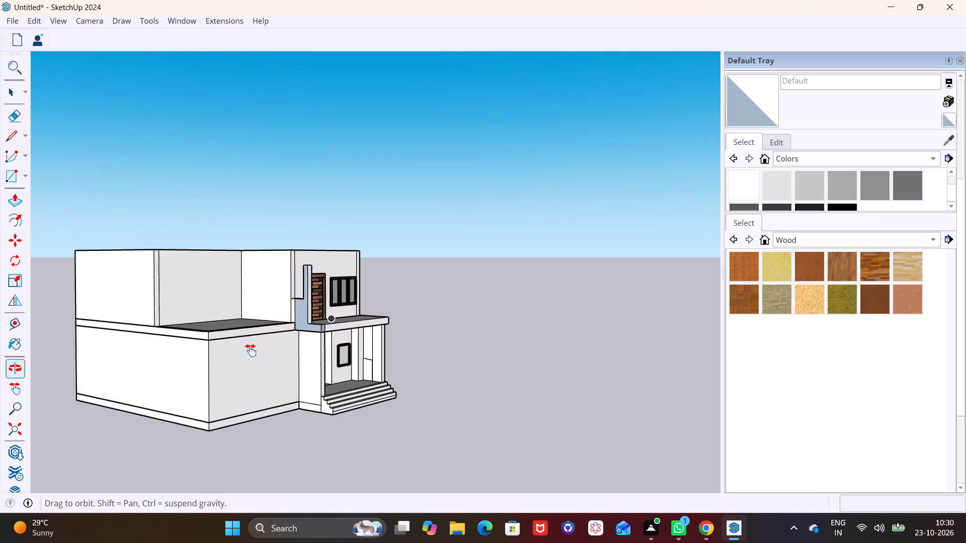
shift+middle_drag(251, 350, 166, 378)
Search 3D Warehouse for RAILING and browse the railing models.
click(187, 19)
click(197, 120)
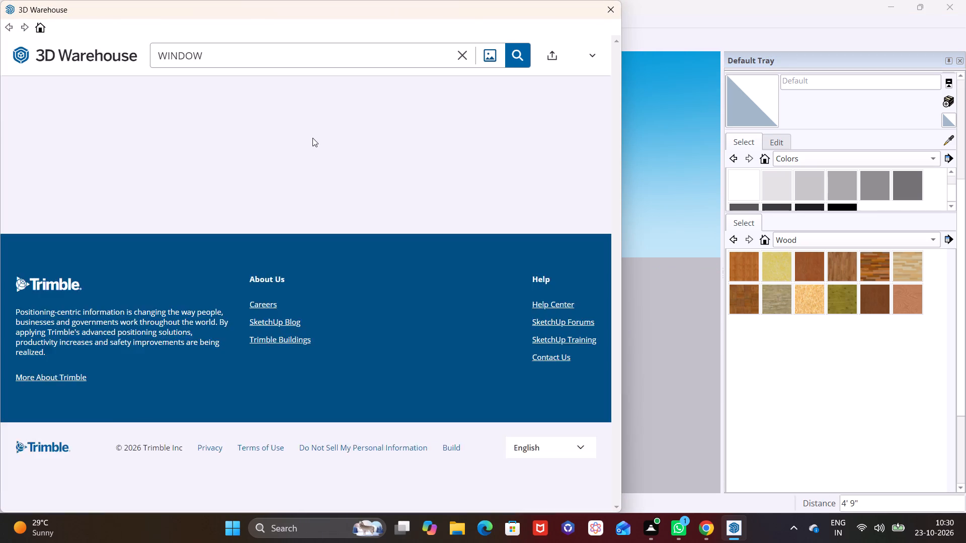
click(463, 55)
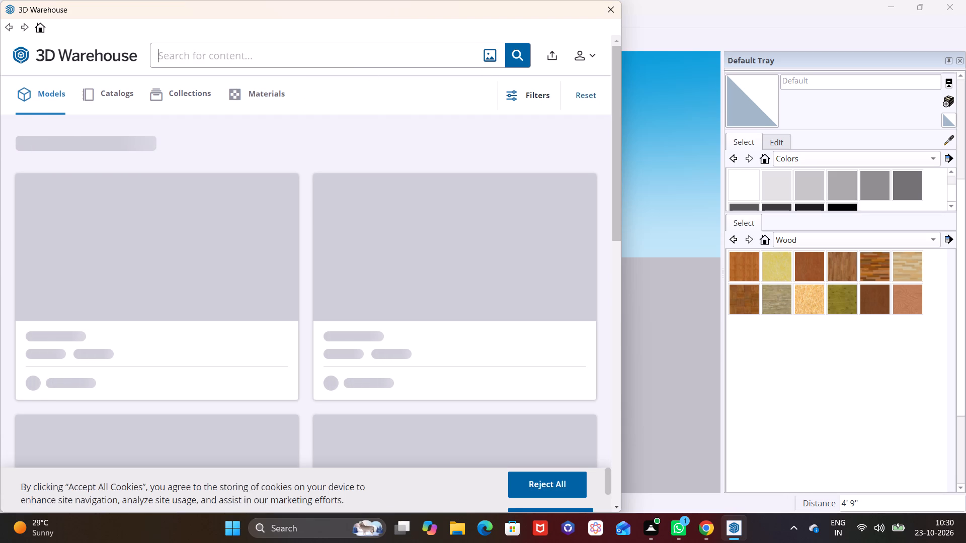
key(r)
key(a)
text(ILING)
click(517, 53)
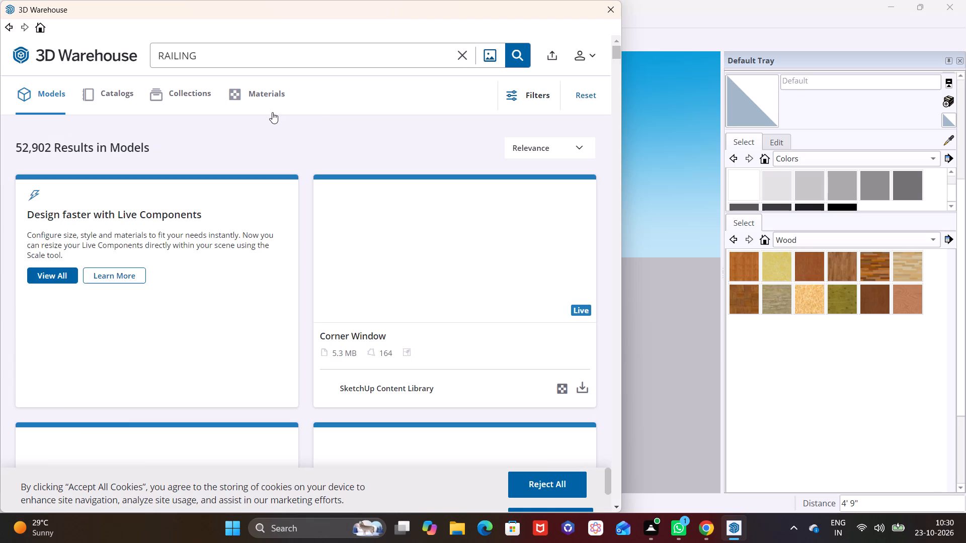
scroll(286, 230, down, 5)
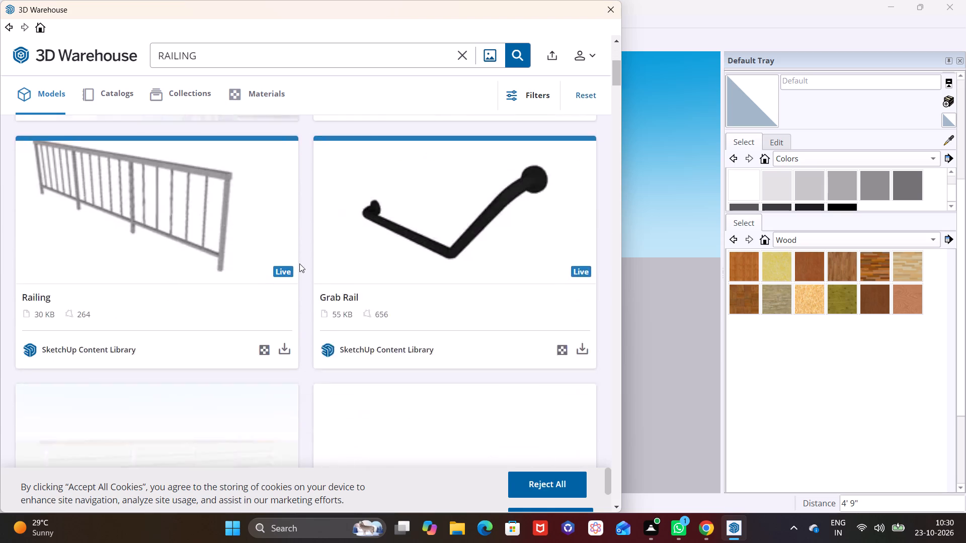
scroll(309, 291, down, 9)
scroll(434, 355, down, 6)
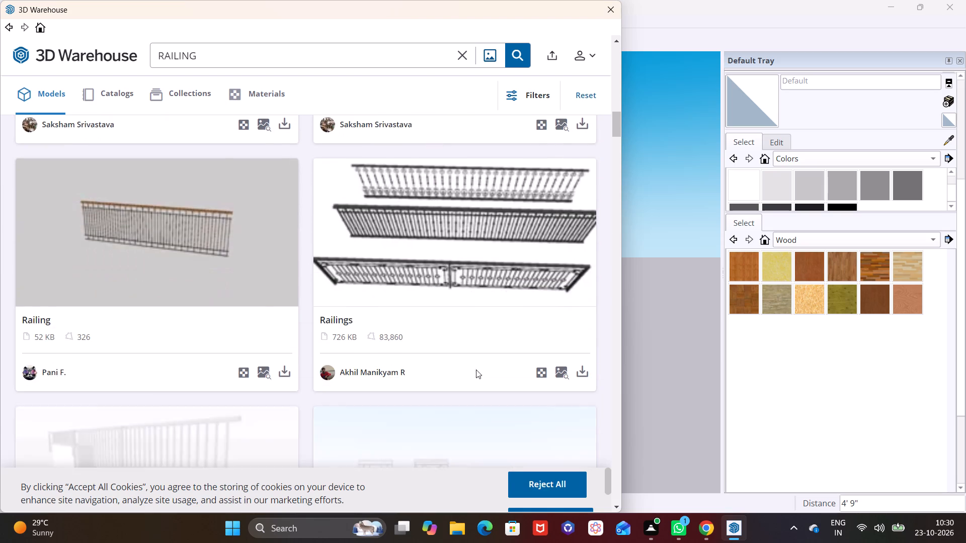
drag(615, 505, 618, 522)
click(618, 524)
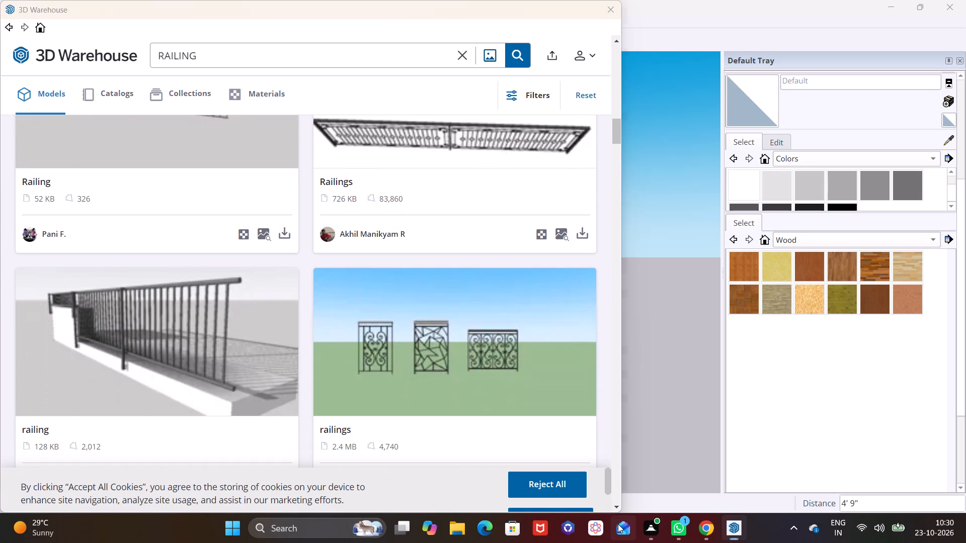
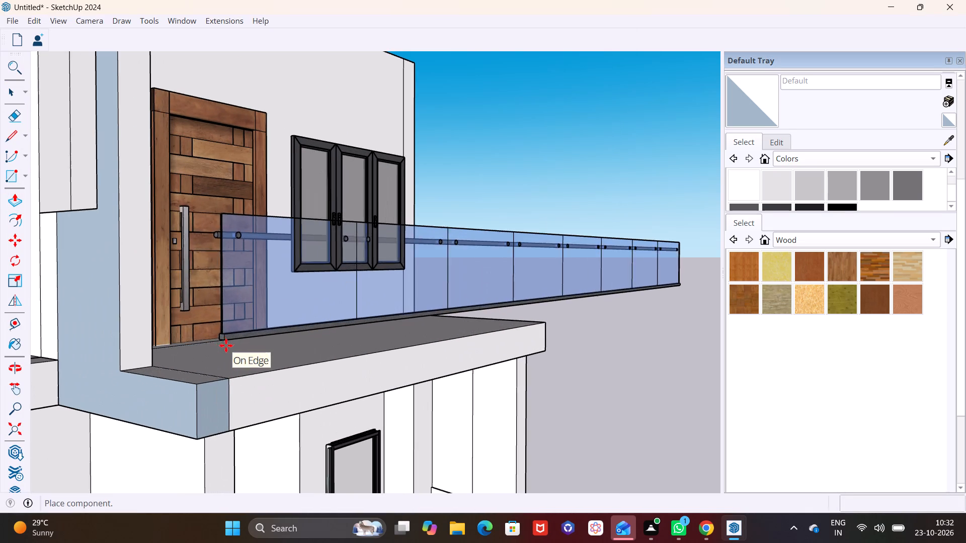
Place the glass railing component at the front outer corner of the upper balcony, beside the pillar wall.
click(192, 387)
Scale the railing's length by about 0.32 so that it spans the balcony's front edge.
scroll(293, 383, down, 2)
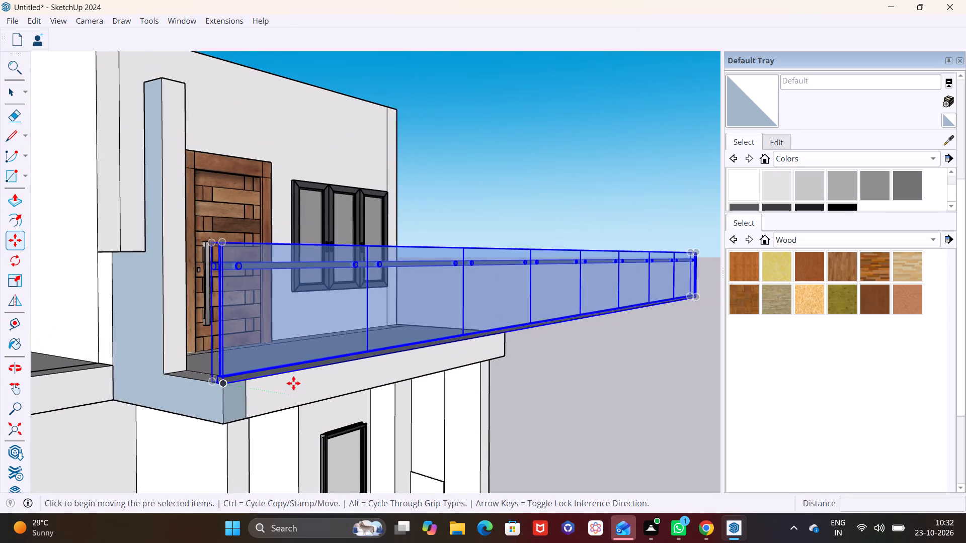
scroll(293, 383, down, 4)
middle_drag(382, 396, 196, 407)
scroll(212, 383, down, 7)
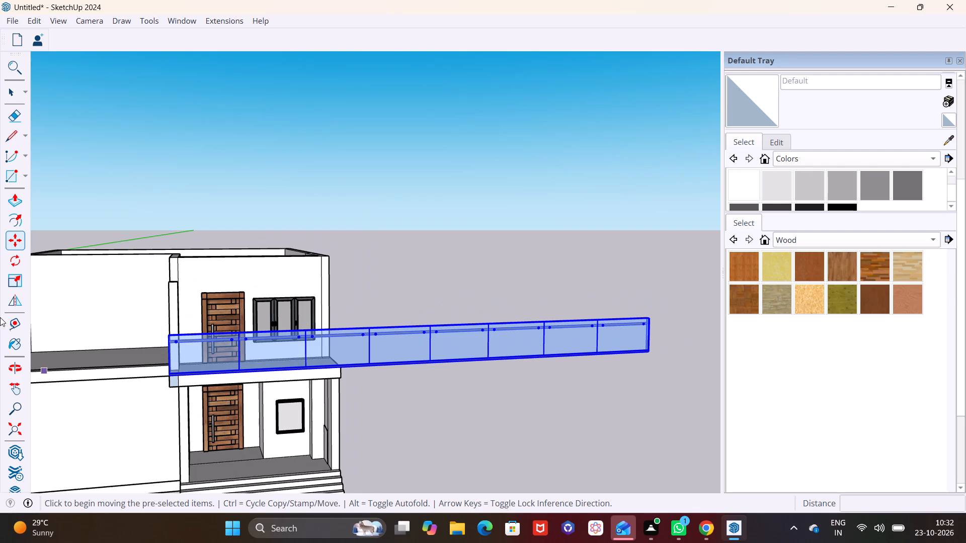
click(17, 280)
middle_drag(587, 364, 311, 383)
middle_drag(531, 400, 518, 400)
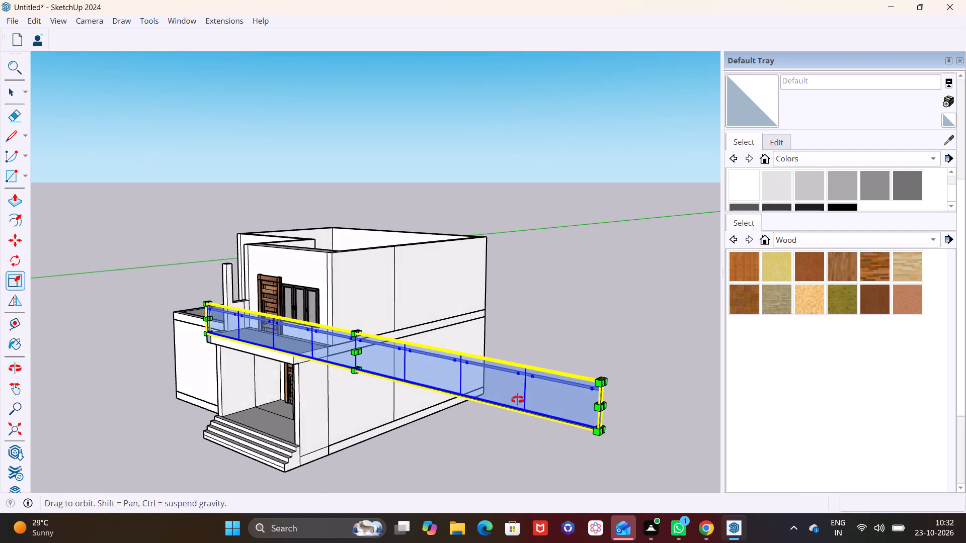
middle_drag(518, 400, 350, 394)
scroll(448, 400, up, 3)
scroll(384, 406, up, 2)
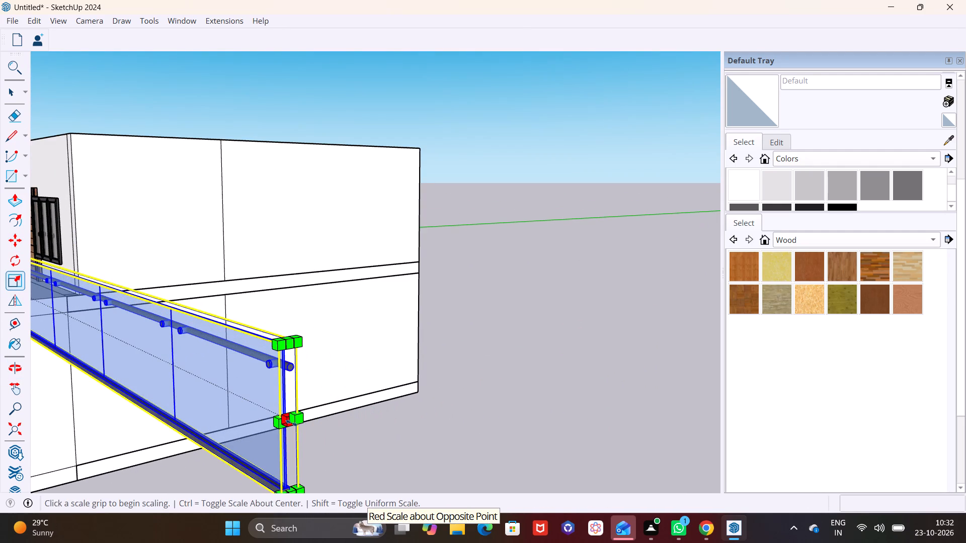
click(293, 423)
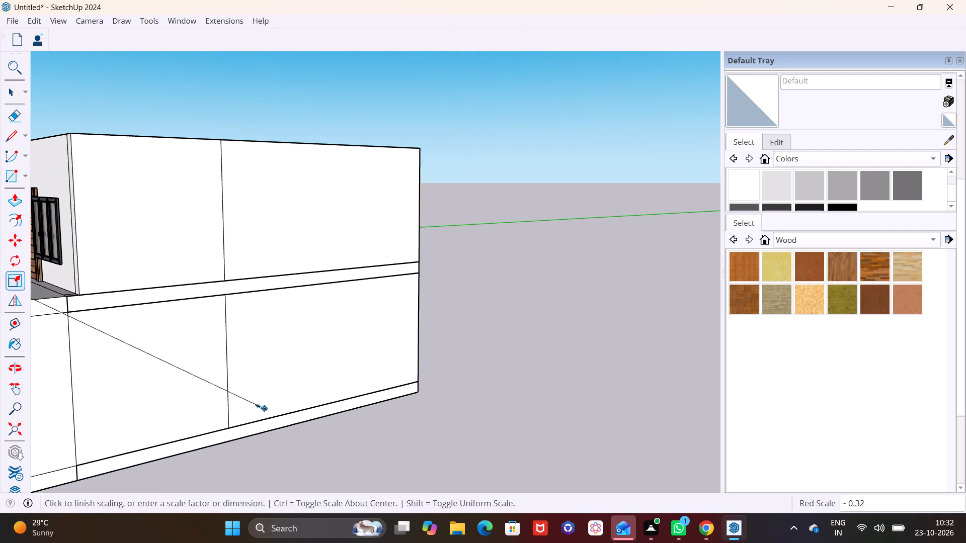
scroll(201, 377, down, 7)
click(205, 377)
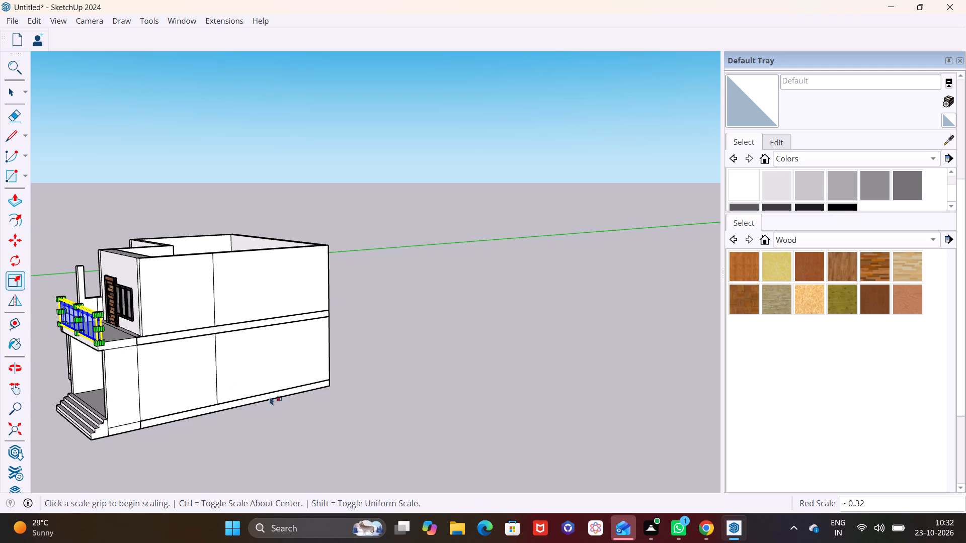
key(space)
click(307, 418)
Scale the balcony's front railing down in height.
scroll(71, 315, up, 9)
middle_drag(128, 347, 316, 360)
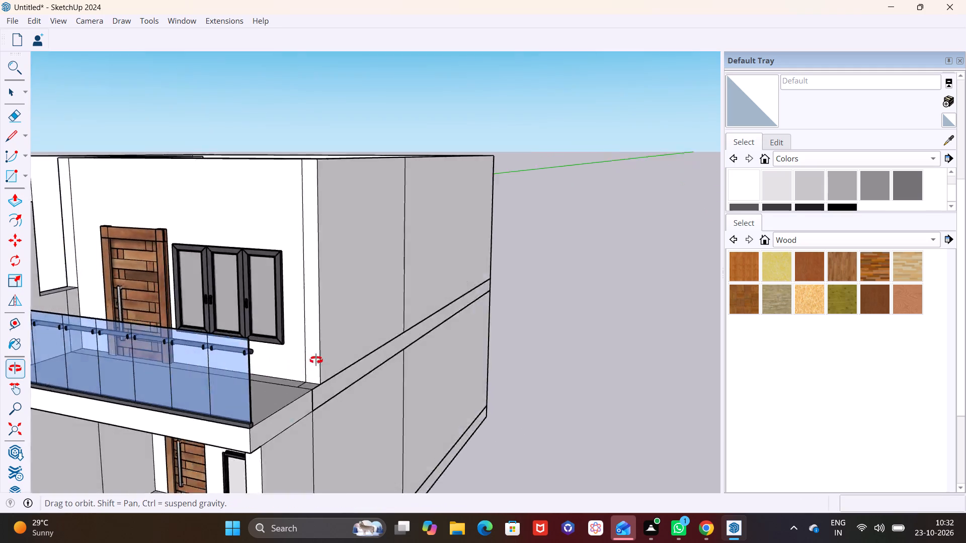
middle_drag(316, 360, 460, 352)
scroll(404, 380, down, 2)
middle_drag(403, 381, 416, 311)
click(395, 276)
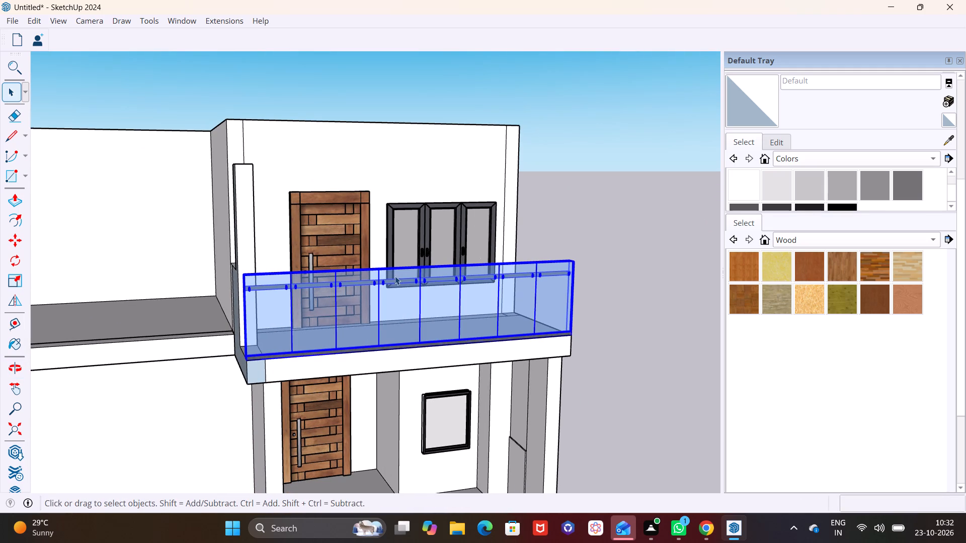
click(14, 276)
middle_drag(404, 286, 52, 377)
scroll(225, 319, up, 5)
click(255, 266)
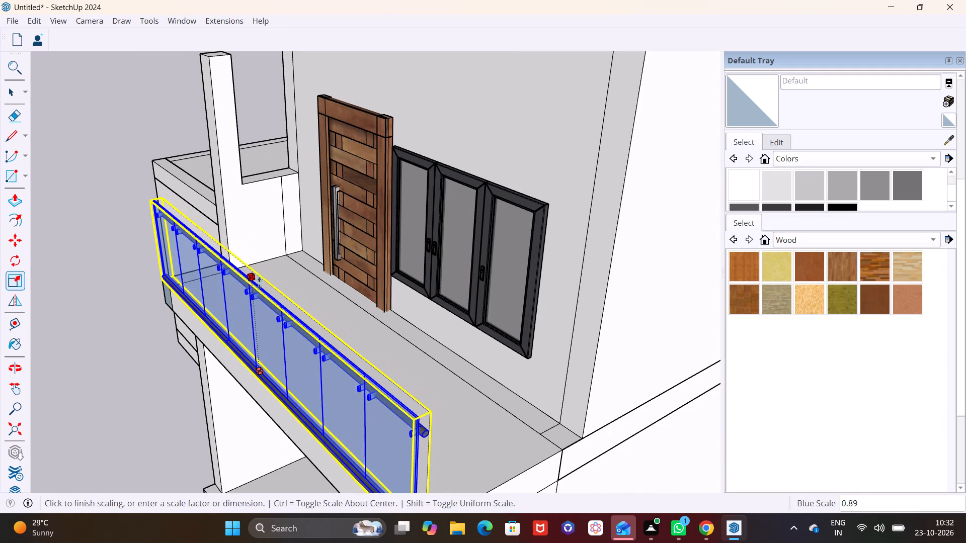
click(260, 300)
scroll(270, 307, down, 2)
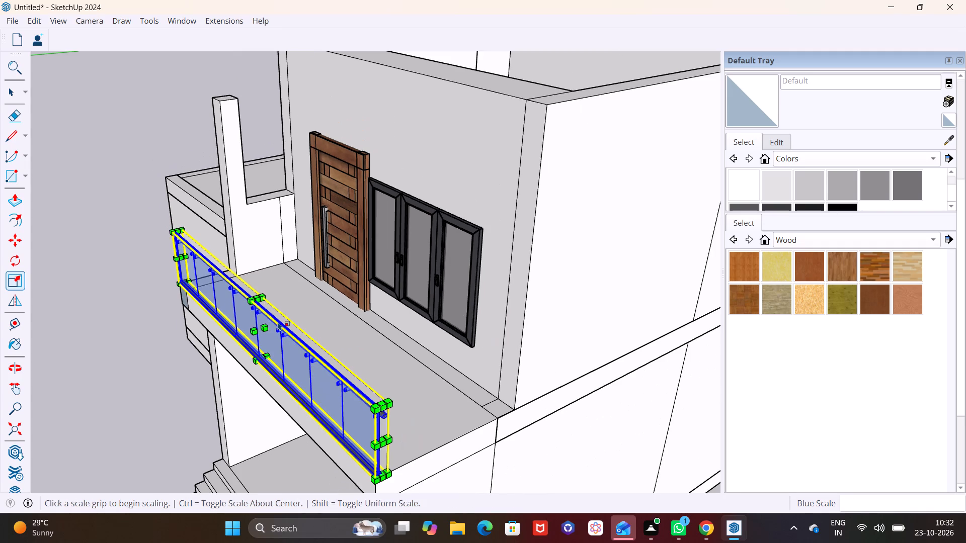
middle_drag(307, 329, 521, 277)
scroll(450, 289, down, 8)
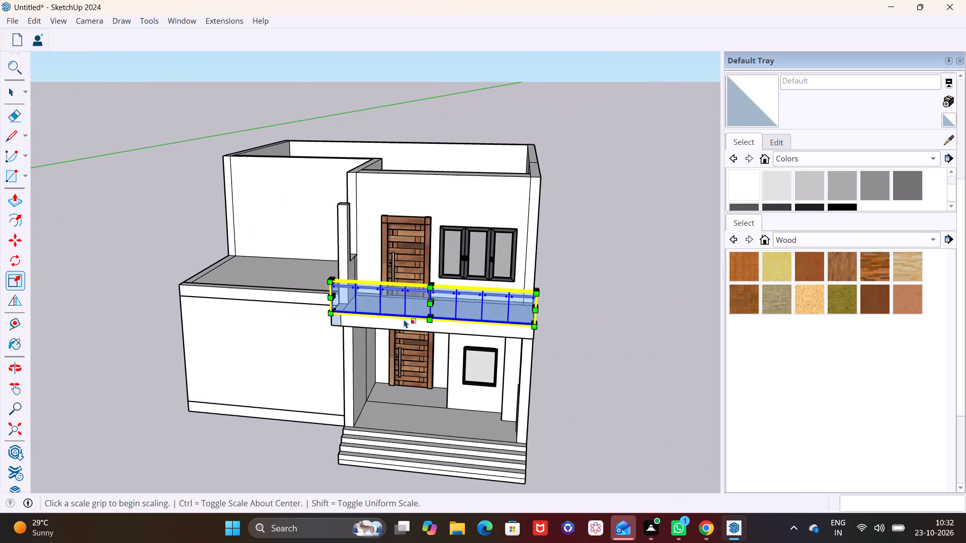
key(space)
click(589, 313)
Copy the balcony's front railing about 22' 8" away, out in front of the house.
middle_drag(498, 336, 680, 312)
shift+middle_drag(573, 305, 404, 307)
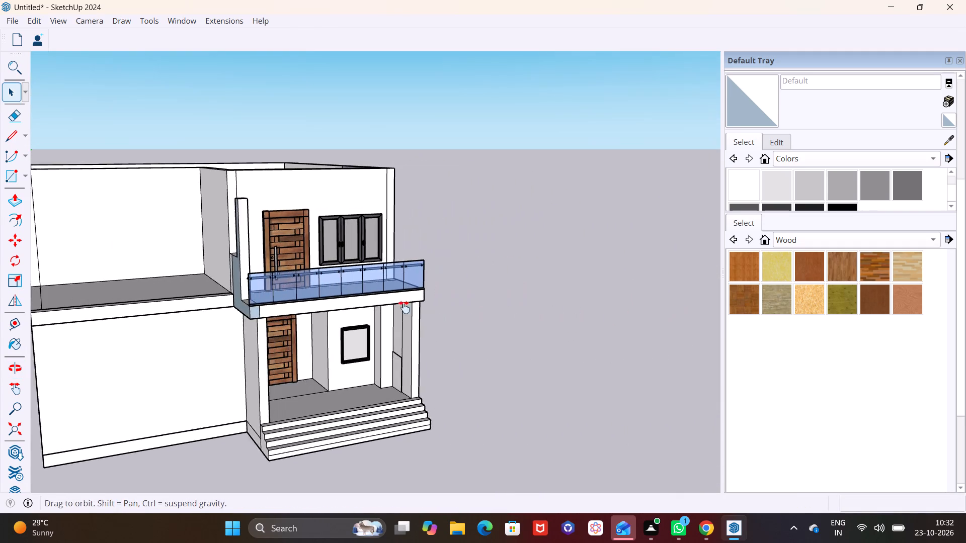
shift+middle_drag(404, 307, 403, 305)
middle_drag(341, 298, 507, 296)
click(370, 292)
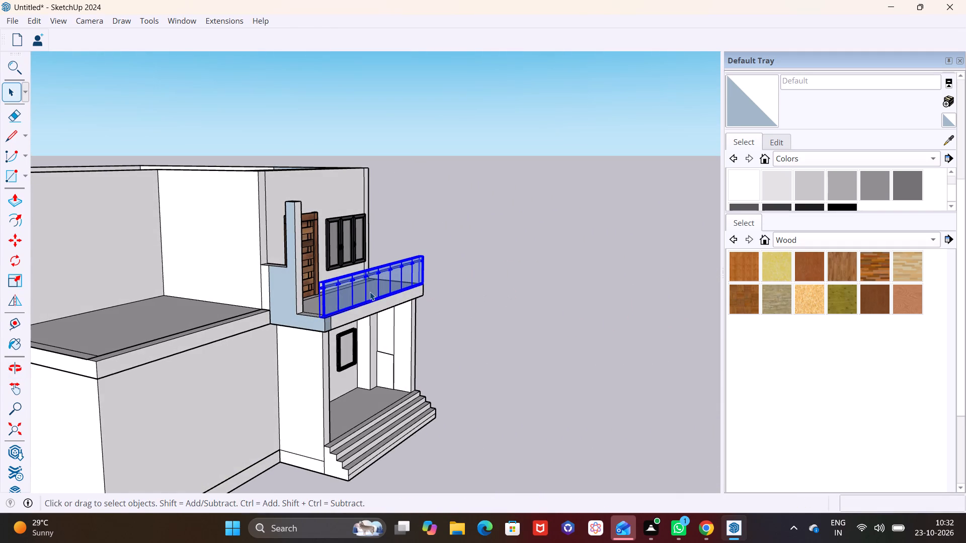
key(m)
click(366, 298)
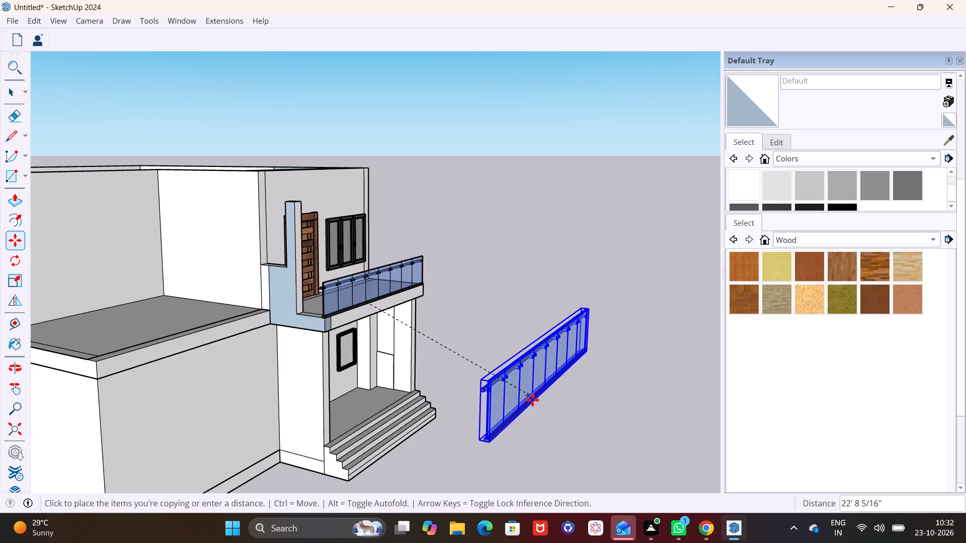
click(533, 401)
Move the copied railing onto open ground in front of the porch steps, finishing with a move of about 49' 3 3/4".
scroll(533, 402, down, 9)
middle_drag(506, 428, 311, 435)
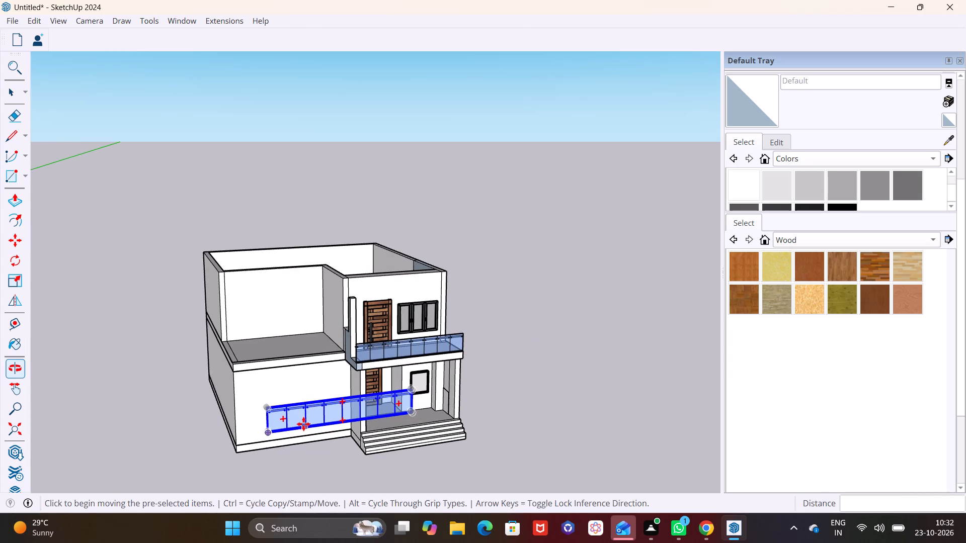
middle_drag(303, 423, 280, 284)
click(245, 289)
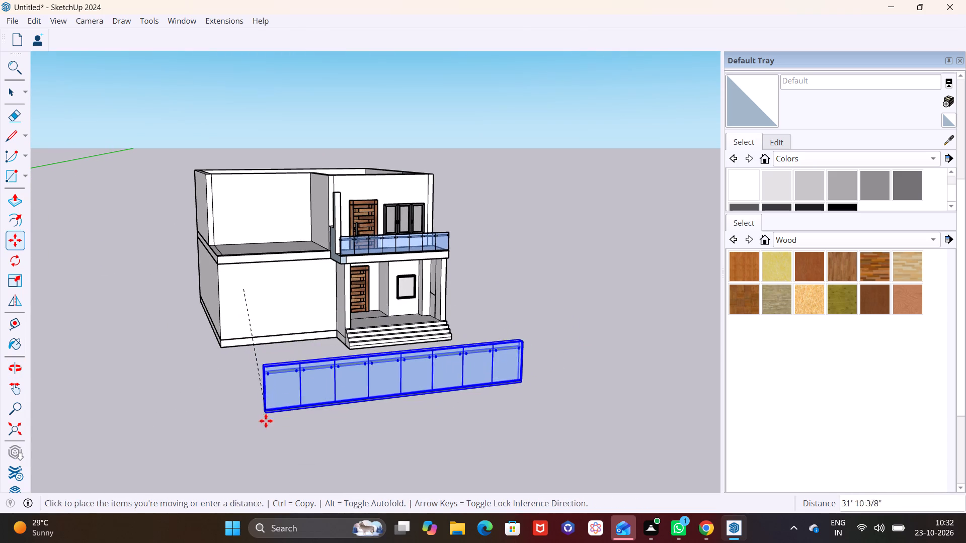
click(236, 408)
scroll(329, 410, down, 9)
middle_drag(417, 429, 591, 388)
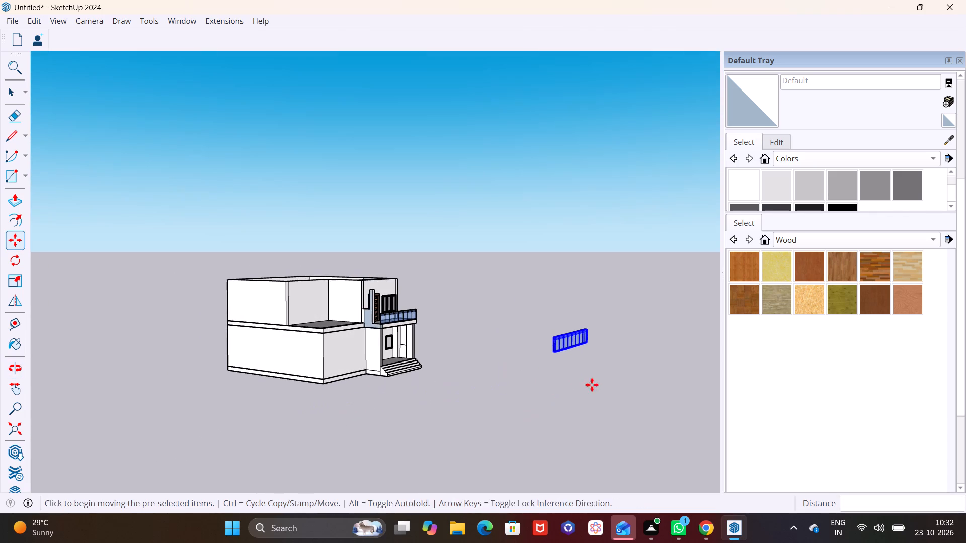
click(552, 348)
click(386, 409)
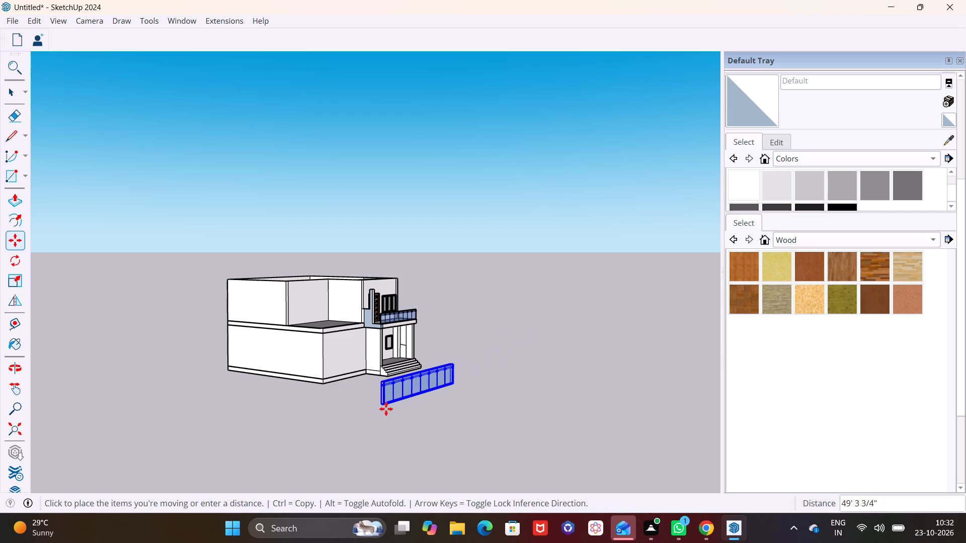
Rotate the copied railing 90° horizontally so that it runs perpendicular to the balcony's front railing.
click(12, 264)
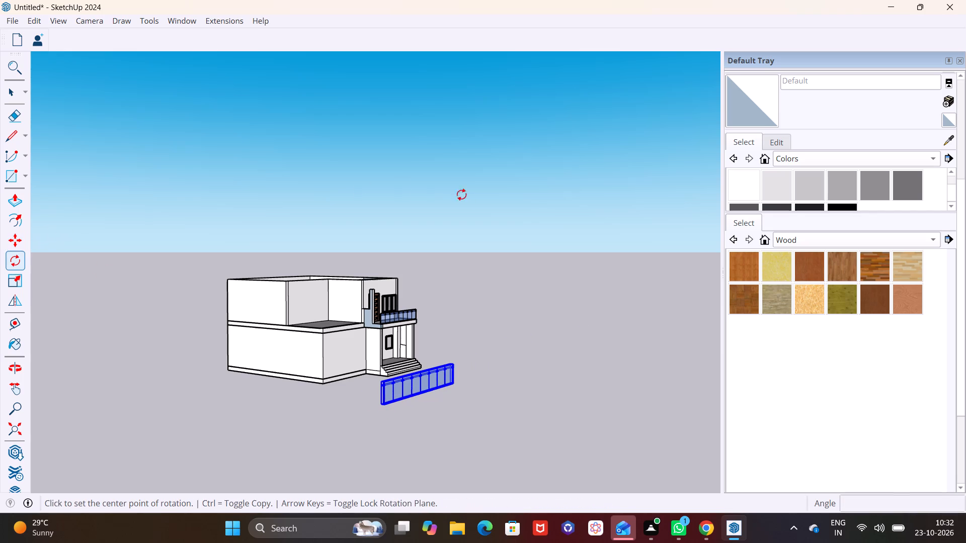
drag(496, 374, 501, 367)
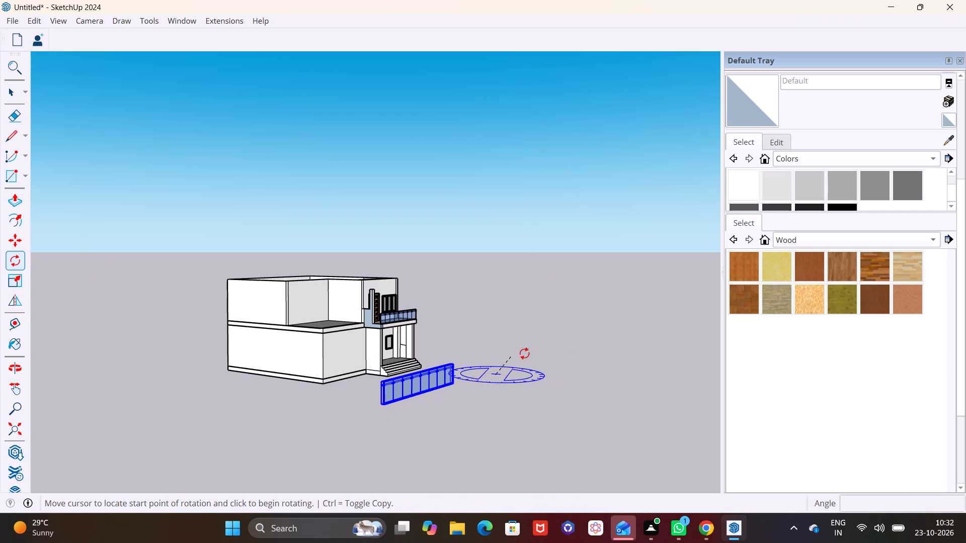
click(600, 341)
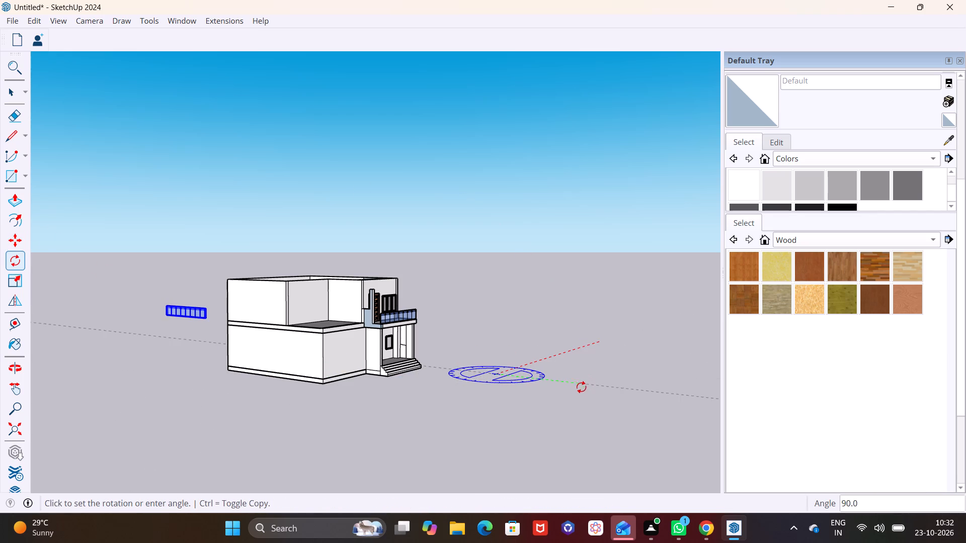
click(582, 388)
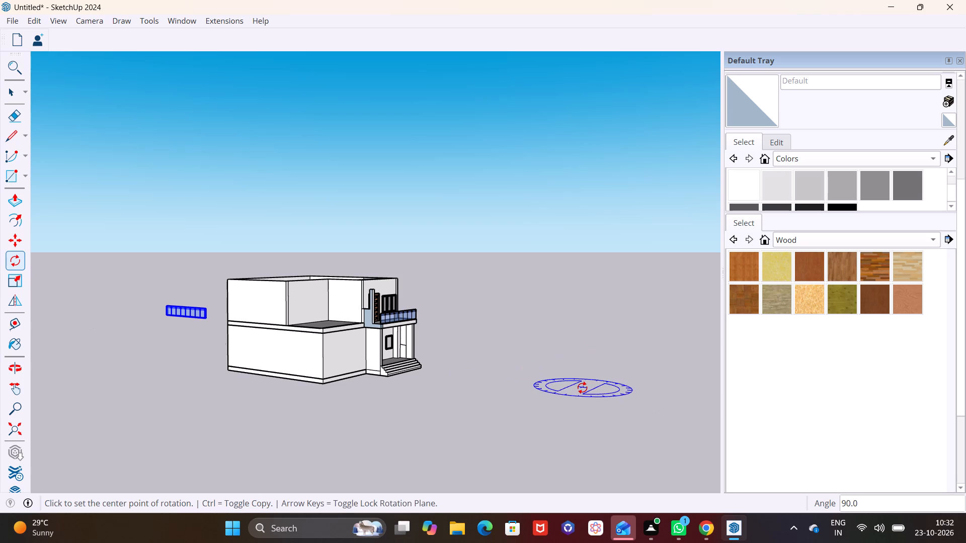
drag(381, 319, 213, 290)
key(space)
Move the rotated railing about 58' 11 5/8" to the balcony's open side, with one end beside the pillar.
key(m)
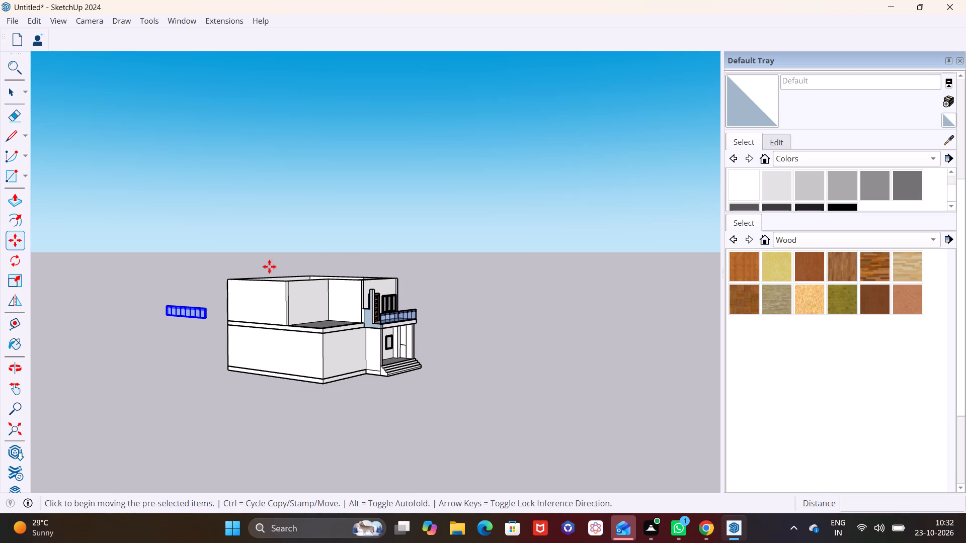
click(202, 307)
scroll(406, 315, up, 14)
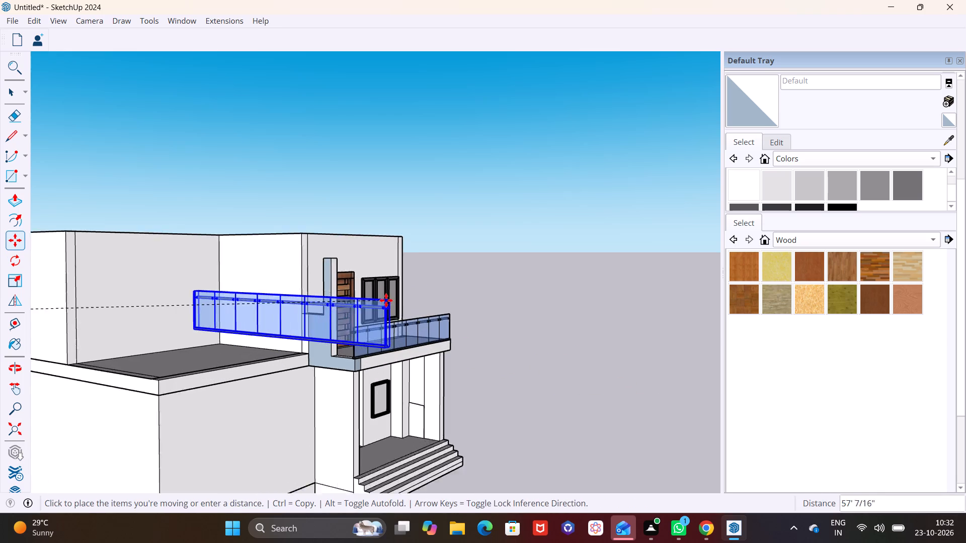
scroll(386, 300, up, 9)
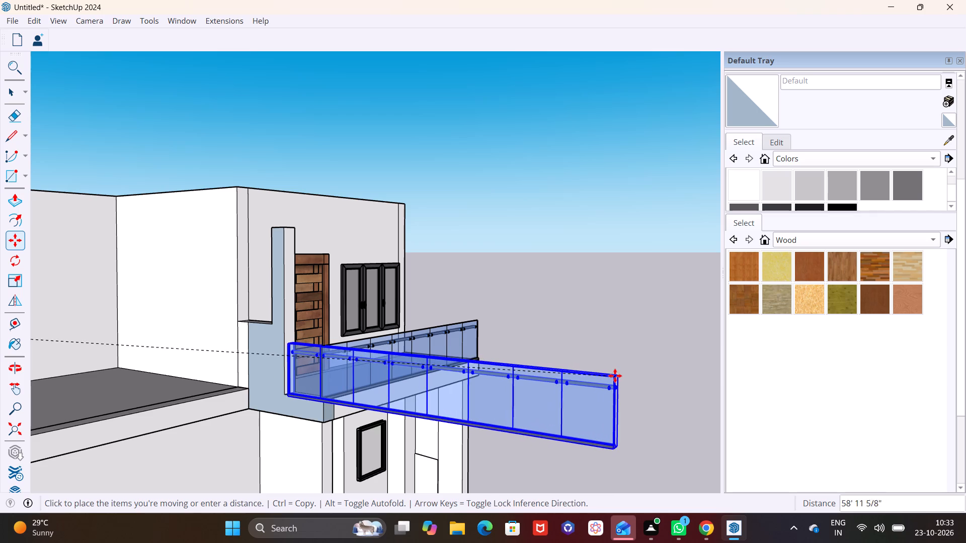
click(615, 375)
Scale the side railing's length by about 0.13 to fit between the pillar and the front railing.
scroll(698, 346, down, 4)
middle_drag(651, 333, 416, 245)
scroll(424, 309, up, 3)
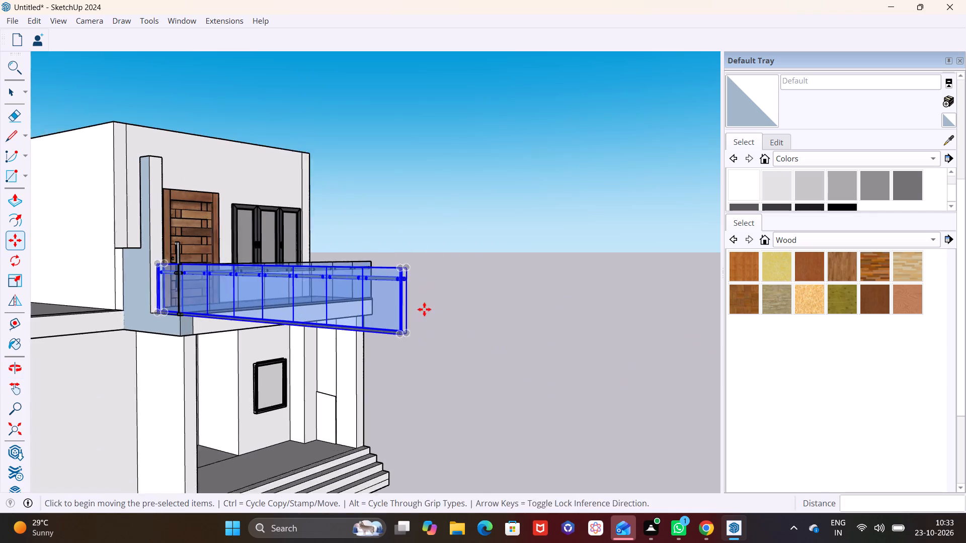
key(space)
click(360, 290)
click(390, 286)
shift+middle_drag(365, 286, 460, 317)
click(19, 276)
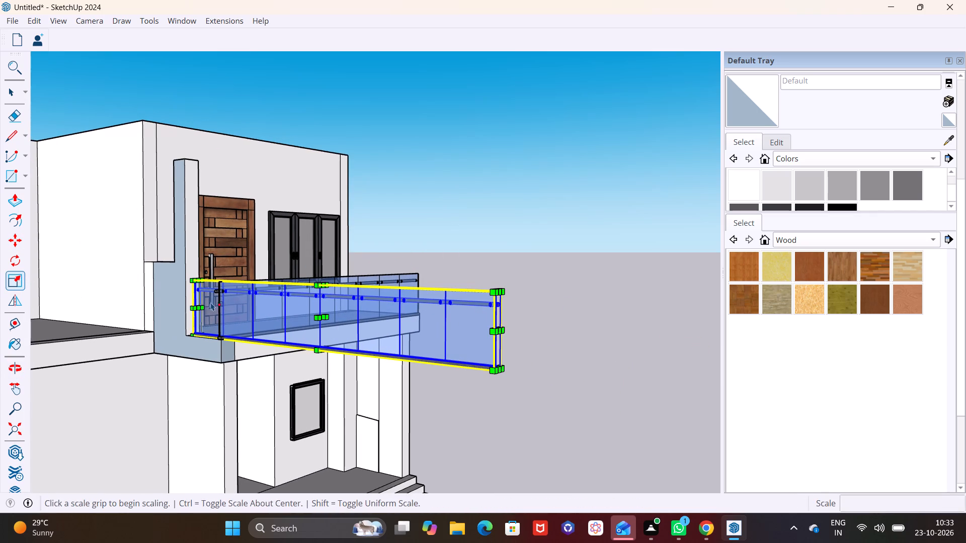
click(499, 333)
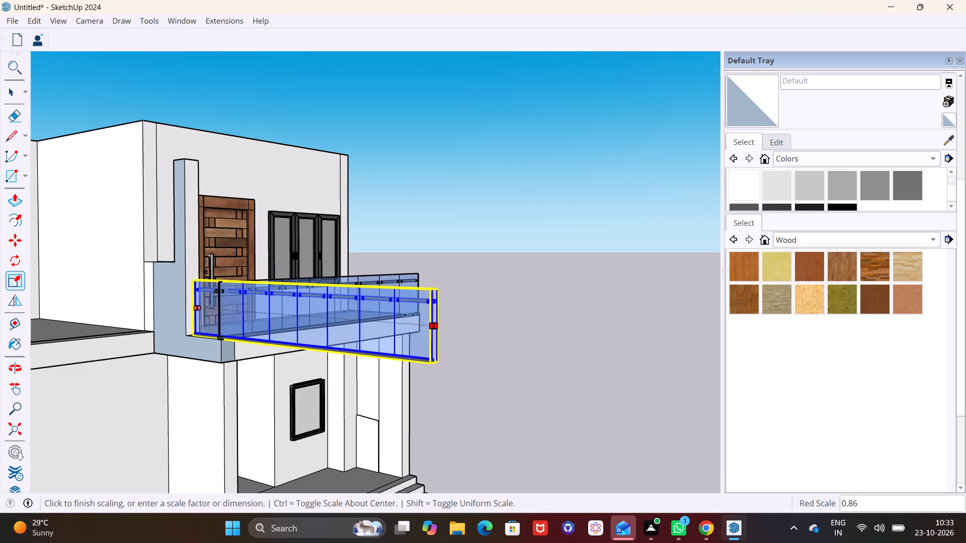
click(253, 283)
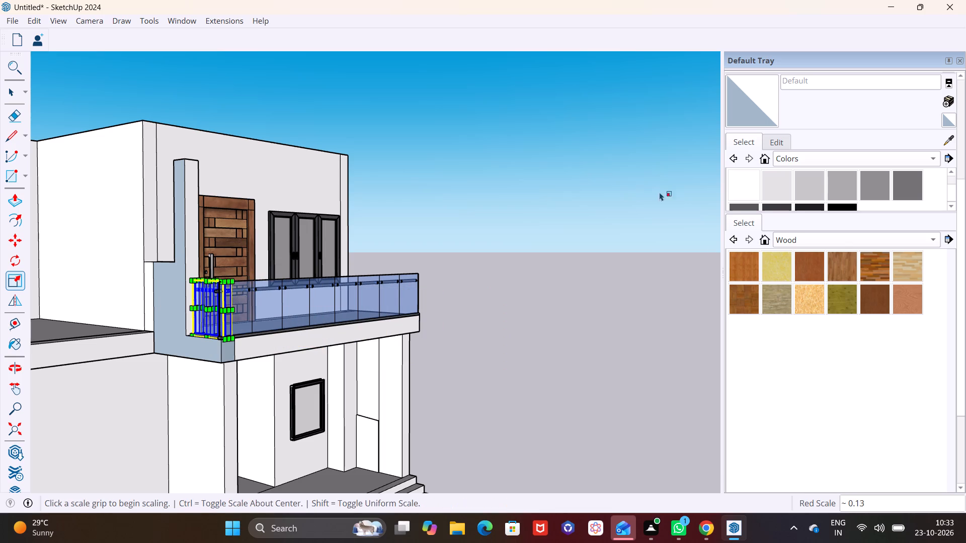
drag(680, 195, 656, 214)
key(space)
click(540, 278)
Move the short side railing by its lower corner to the base of the pillar at the balcony's side edge.
middle_drag(334, 191, 349, 280)
scroll(260, 313, up, 6)
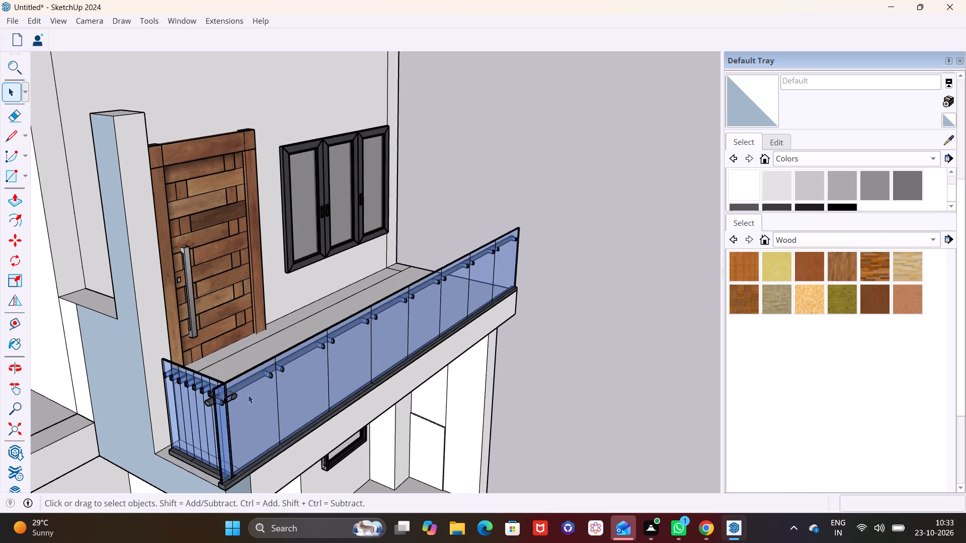
scroll(248, 395, up, 3)
middle_drag(201, 395, 295, 335)
shift+middle_drag(214, 430, 331, 340)
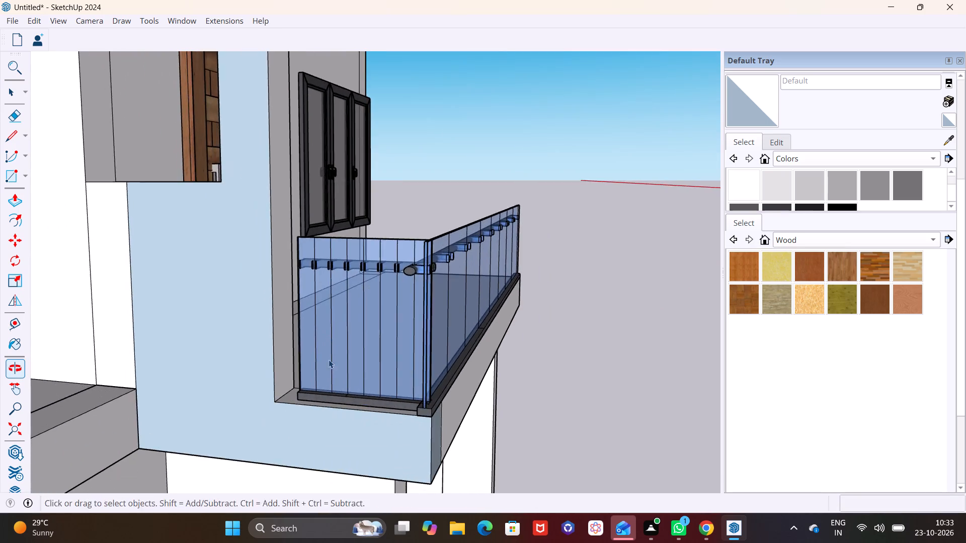
middle_drag(329, 364, 388, 399)
click(367, 389)
key(m)
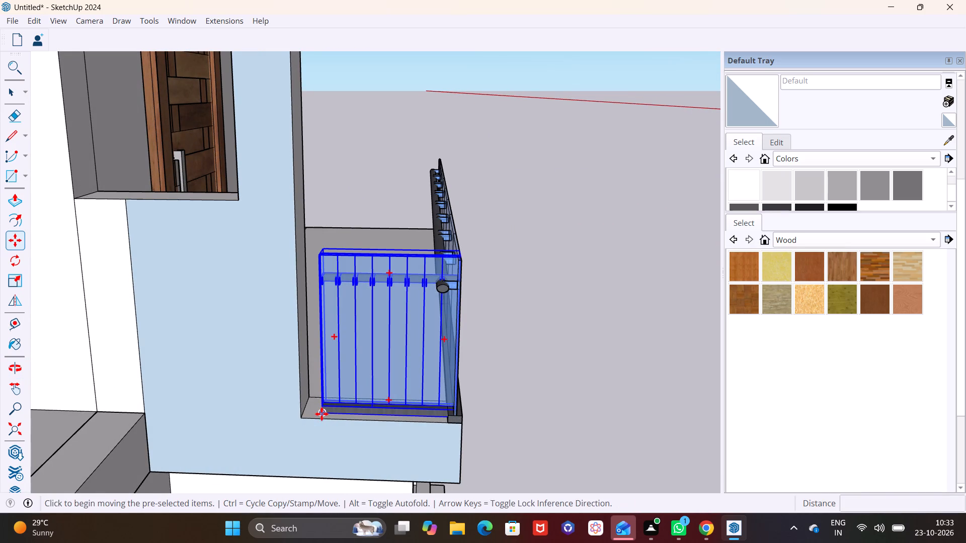
click(321, 414)
click(302, 413)
Scale the short side railing's length outward so that its end meets the corner of the balcony's front railing.
middle_drag(391, 377, 253, 347)
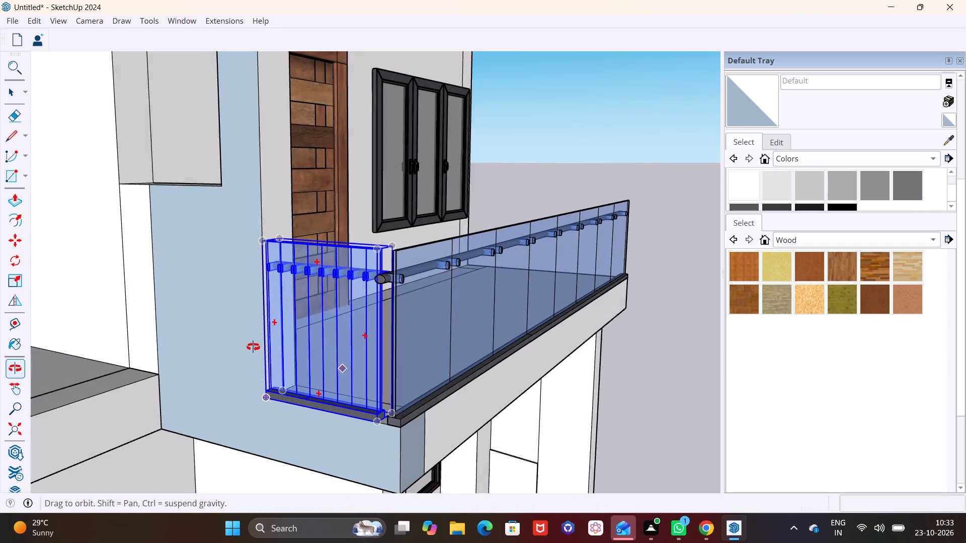
middle_drag(253, 347, 253, 346)
key(space)
click(352, 291)
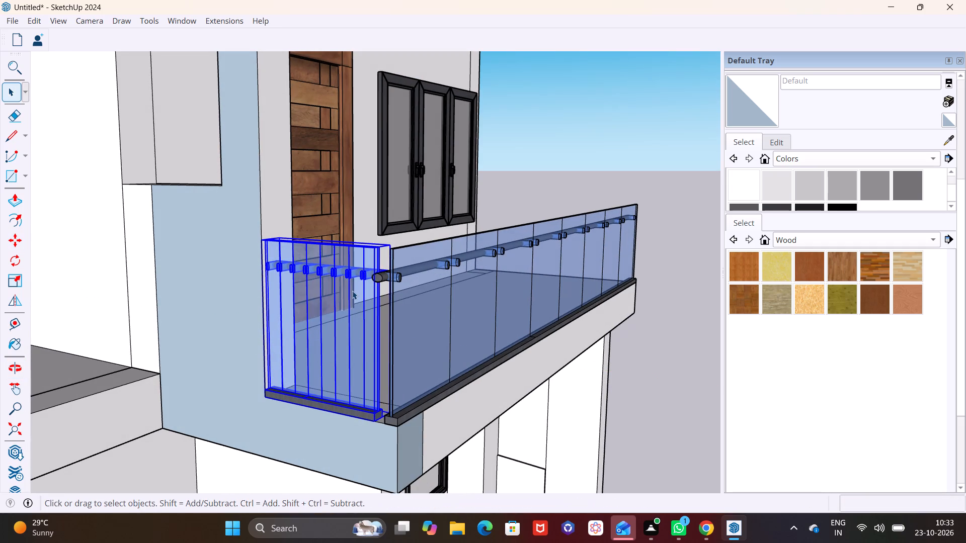
click(22, 277)
scroll(388, 320, up, 2)
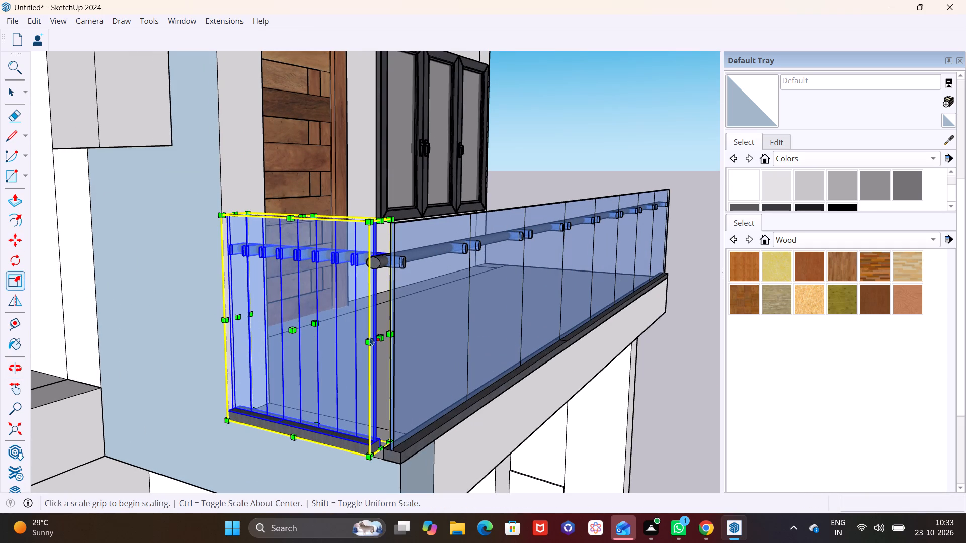
click(377, 335)
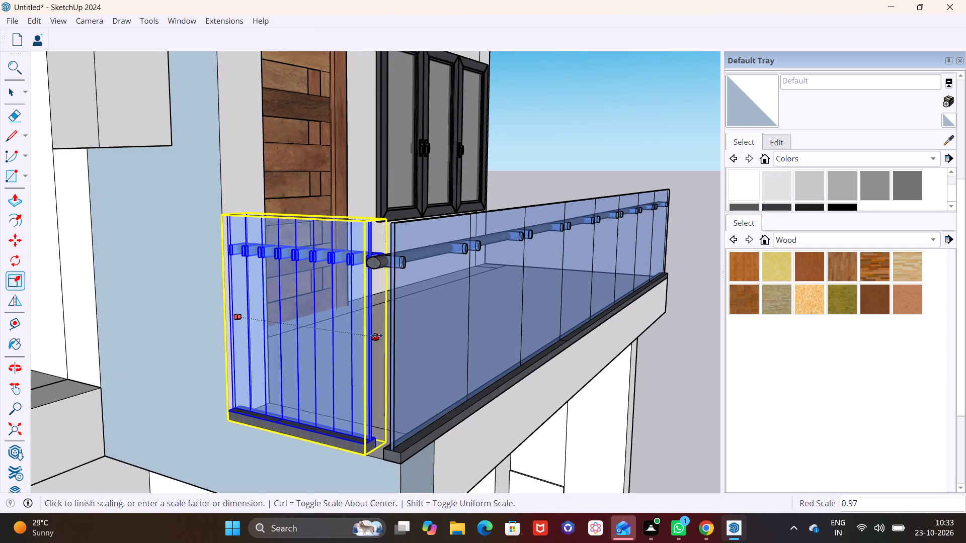
click(395, 342)
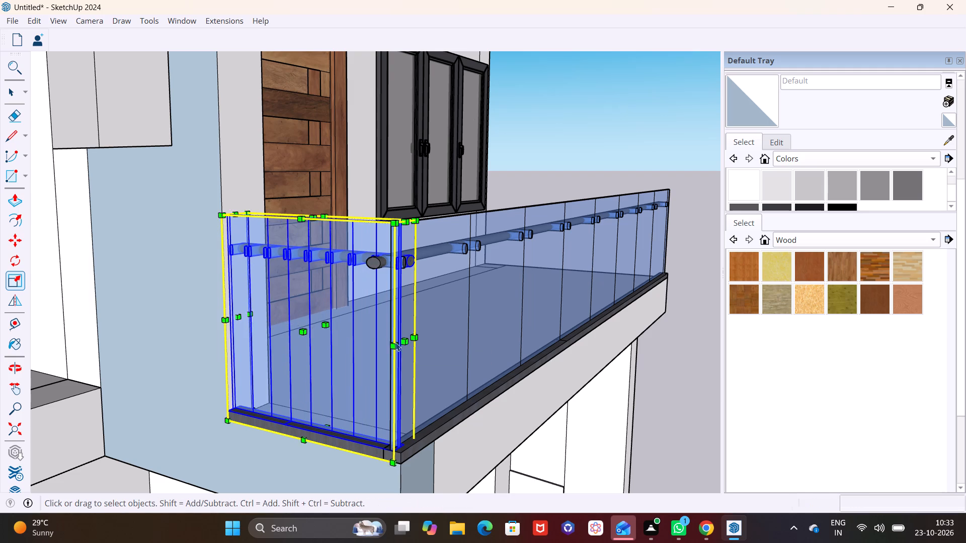
key(space)
click(647, 379)
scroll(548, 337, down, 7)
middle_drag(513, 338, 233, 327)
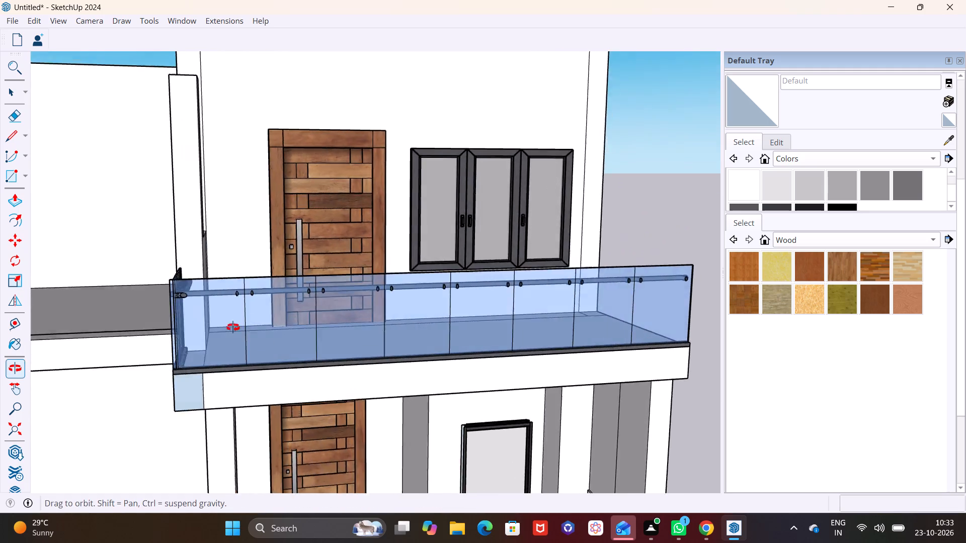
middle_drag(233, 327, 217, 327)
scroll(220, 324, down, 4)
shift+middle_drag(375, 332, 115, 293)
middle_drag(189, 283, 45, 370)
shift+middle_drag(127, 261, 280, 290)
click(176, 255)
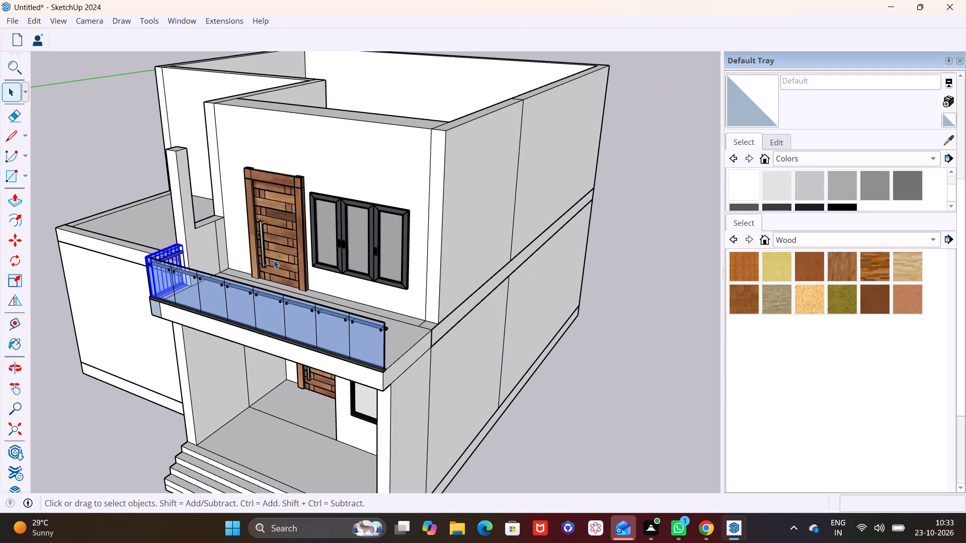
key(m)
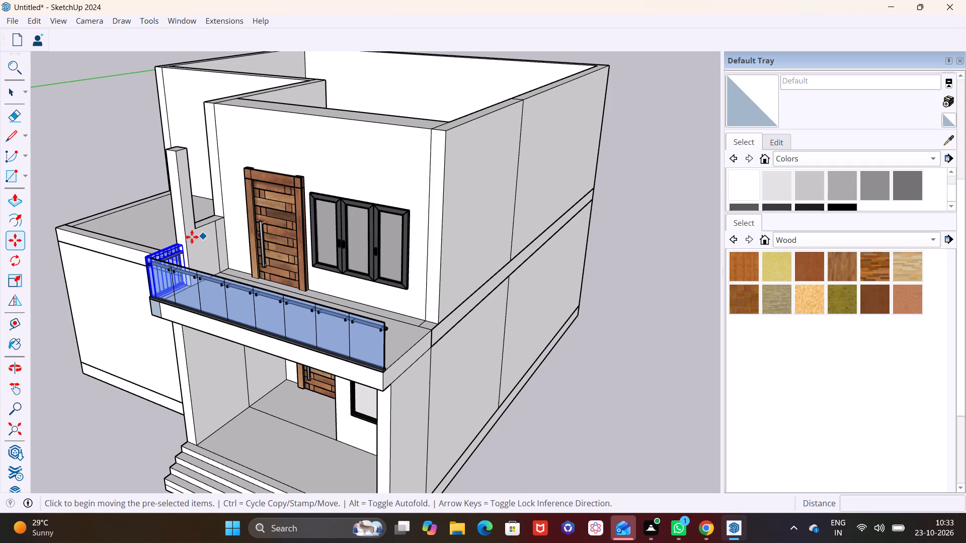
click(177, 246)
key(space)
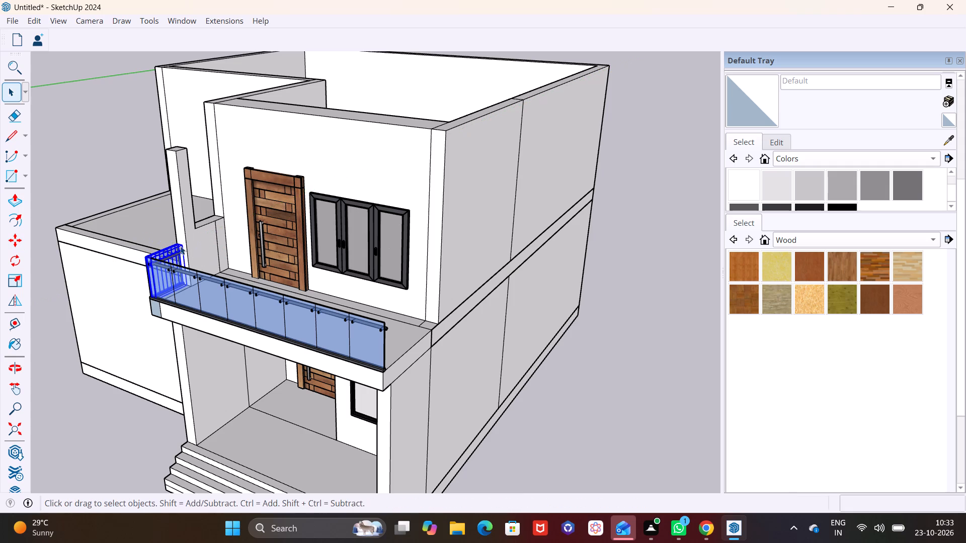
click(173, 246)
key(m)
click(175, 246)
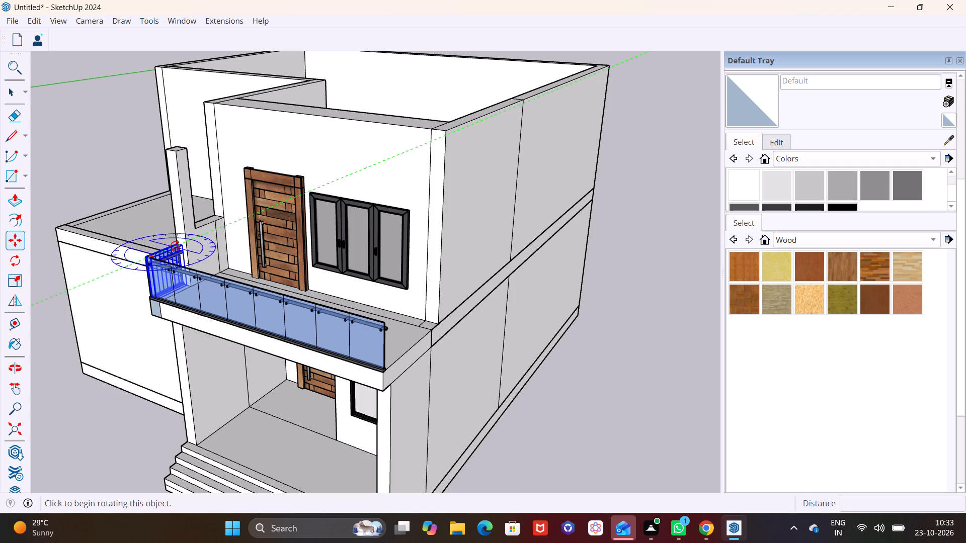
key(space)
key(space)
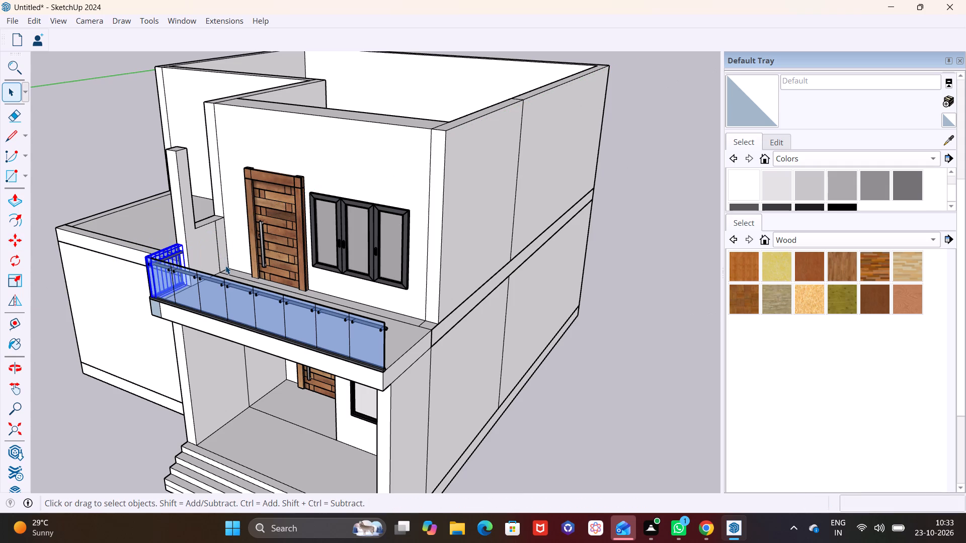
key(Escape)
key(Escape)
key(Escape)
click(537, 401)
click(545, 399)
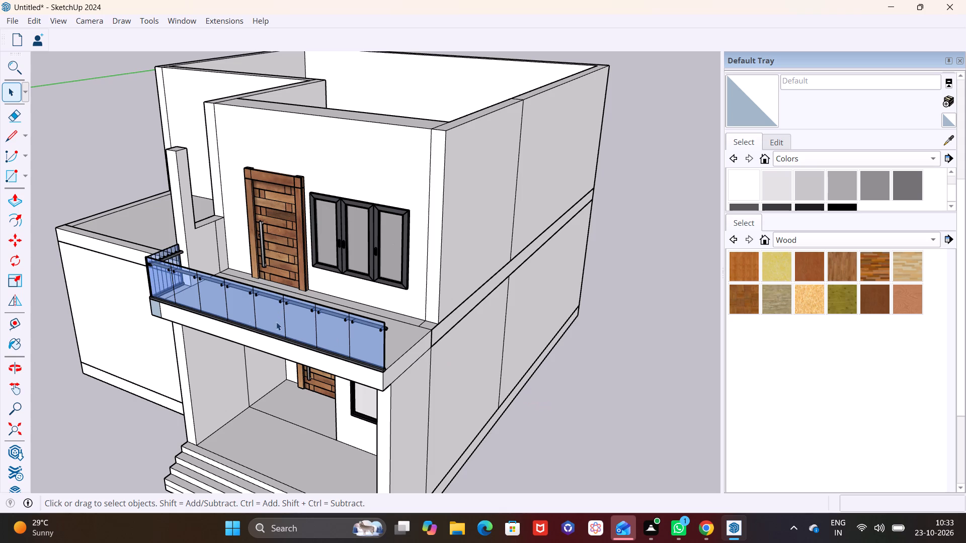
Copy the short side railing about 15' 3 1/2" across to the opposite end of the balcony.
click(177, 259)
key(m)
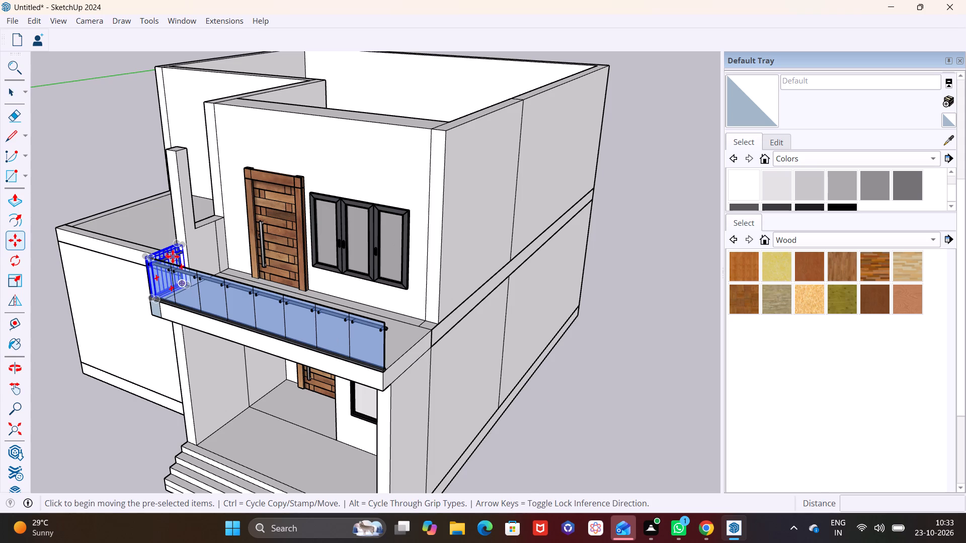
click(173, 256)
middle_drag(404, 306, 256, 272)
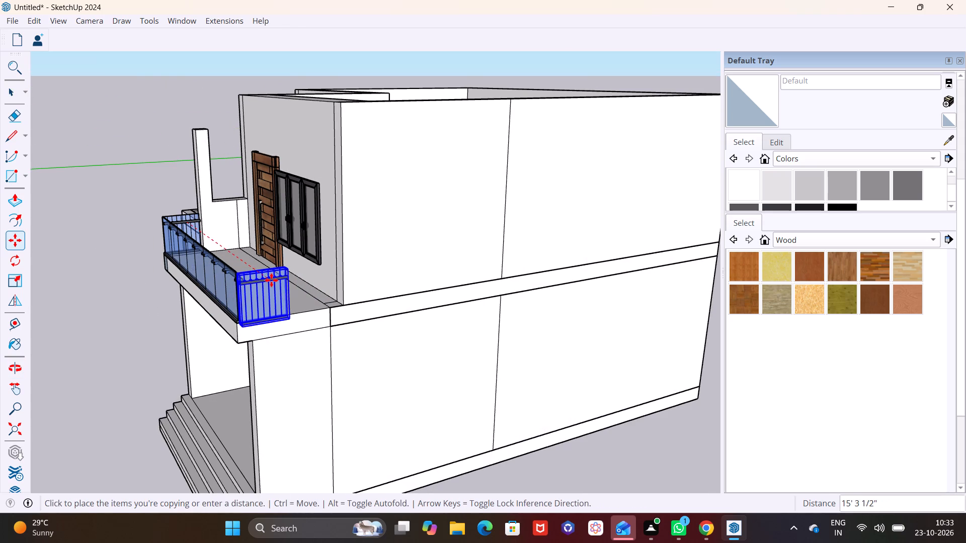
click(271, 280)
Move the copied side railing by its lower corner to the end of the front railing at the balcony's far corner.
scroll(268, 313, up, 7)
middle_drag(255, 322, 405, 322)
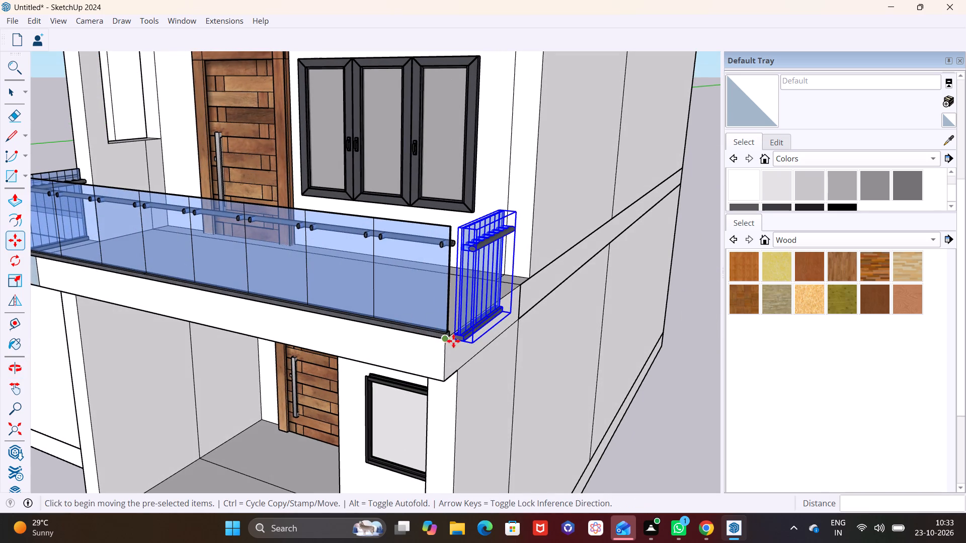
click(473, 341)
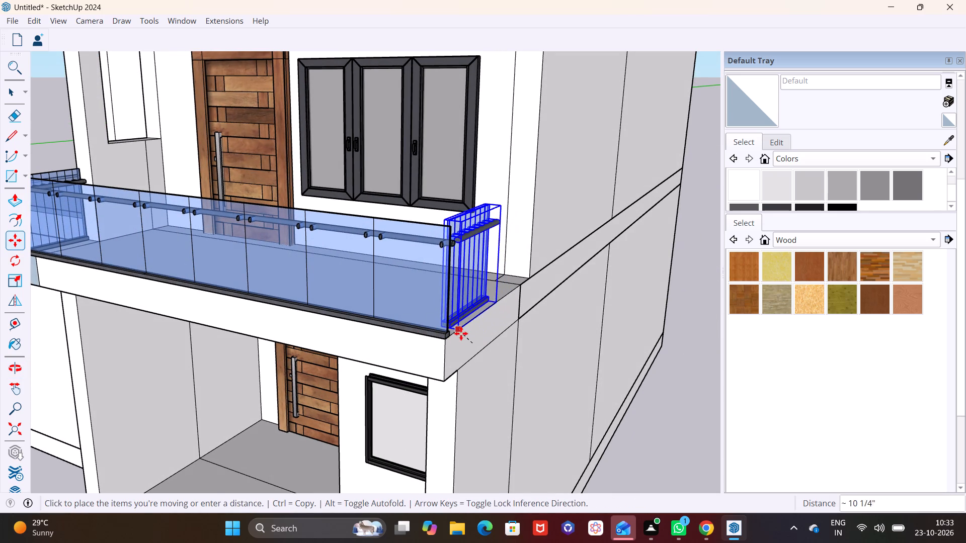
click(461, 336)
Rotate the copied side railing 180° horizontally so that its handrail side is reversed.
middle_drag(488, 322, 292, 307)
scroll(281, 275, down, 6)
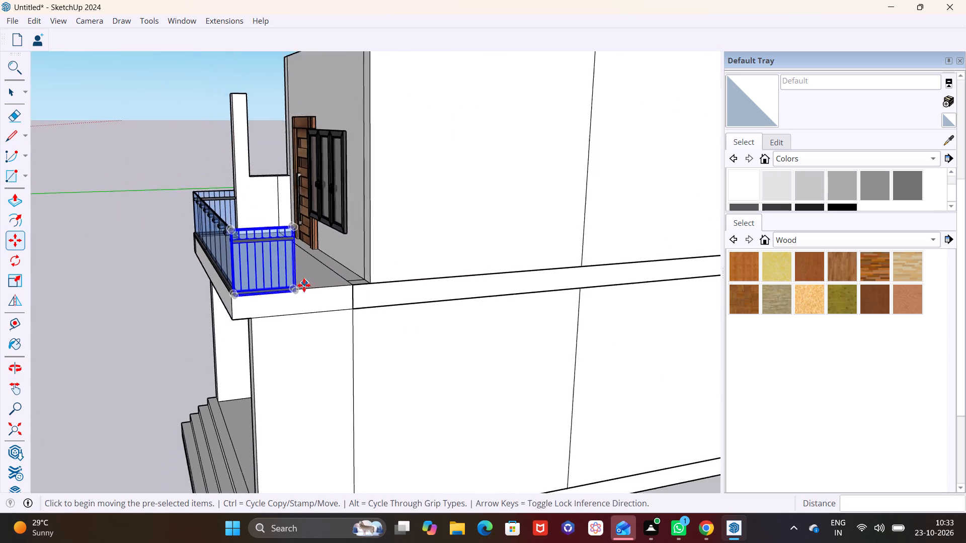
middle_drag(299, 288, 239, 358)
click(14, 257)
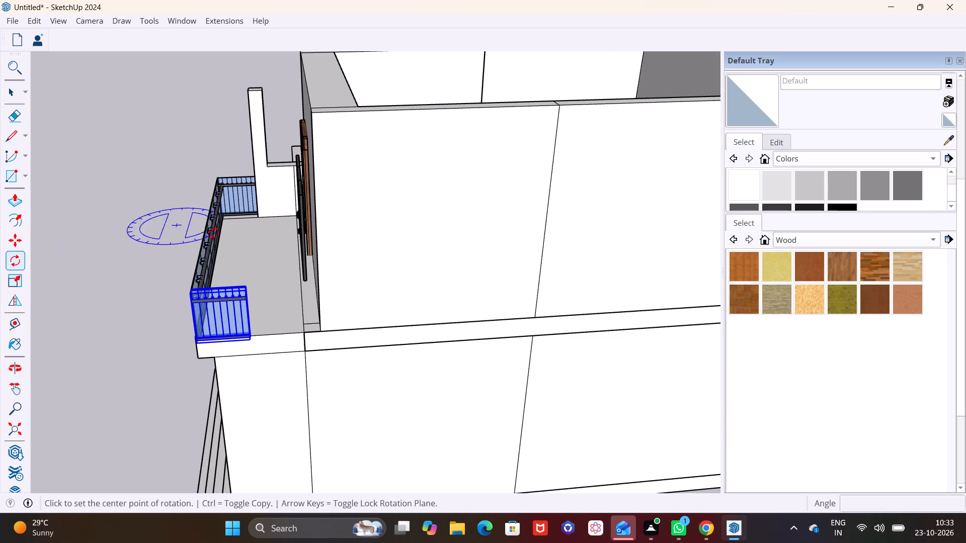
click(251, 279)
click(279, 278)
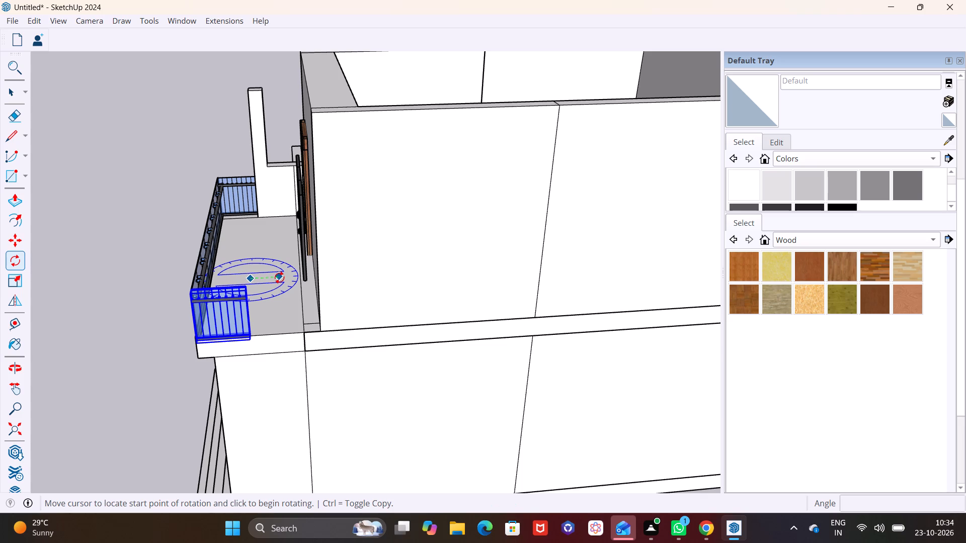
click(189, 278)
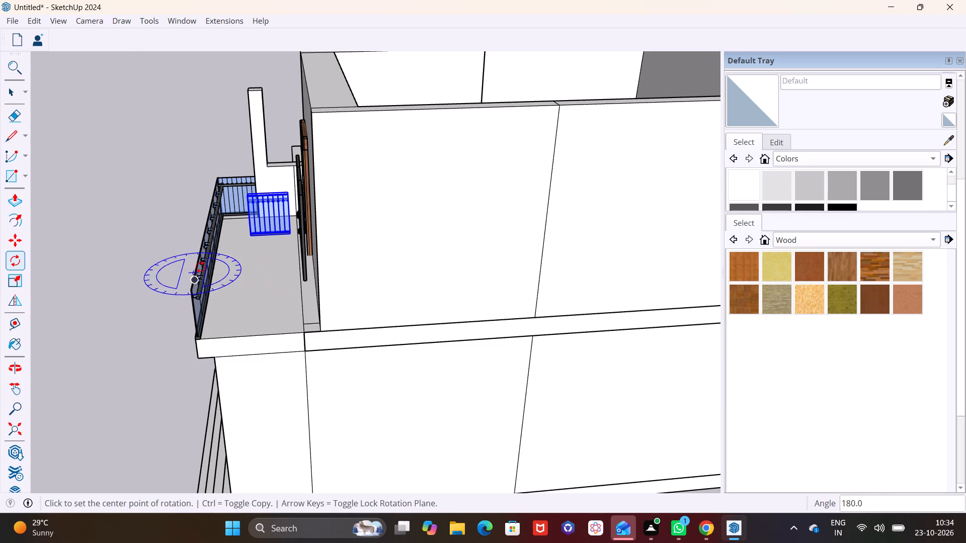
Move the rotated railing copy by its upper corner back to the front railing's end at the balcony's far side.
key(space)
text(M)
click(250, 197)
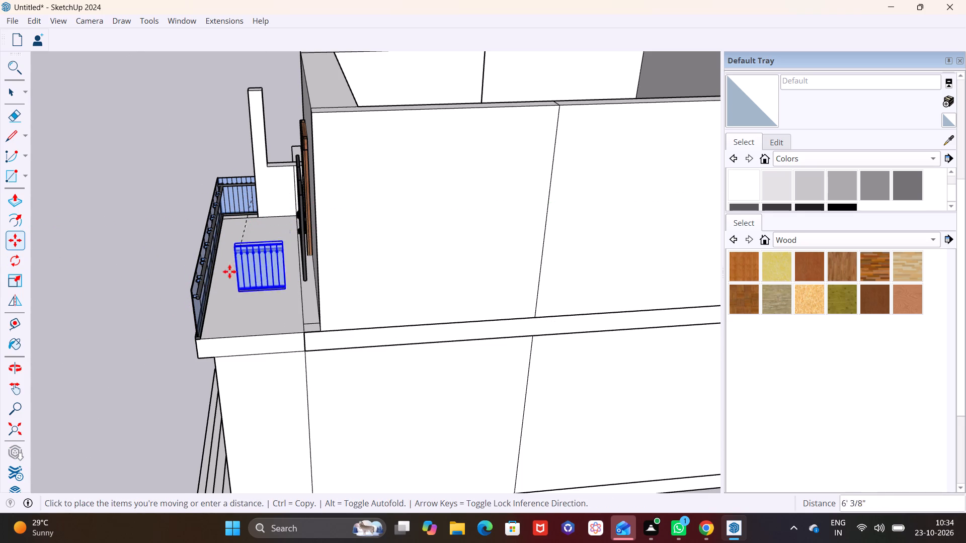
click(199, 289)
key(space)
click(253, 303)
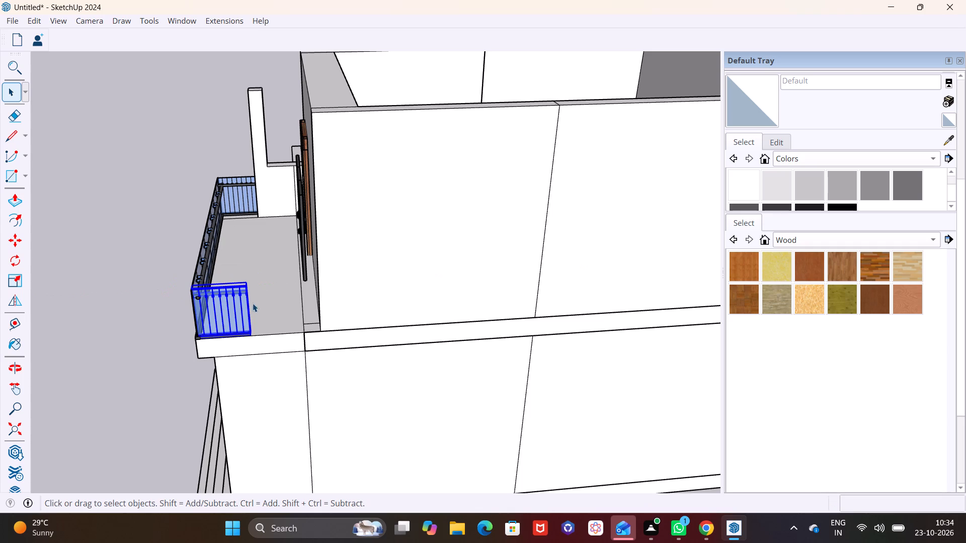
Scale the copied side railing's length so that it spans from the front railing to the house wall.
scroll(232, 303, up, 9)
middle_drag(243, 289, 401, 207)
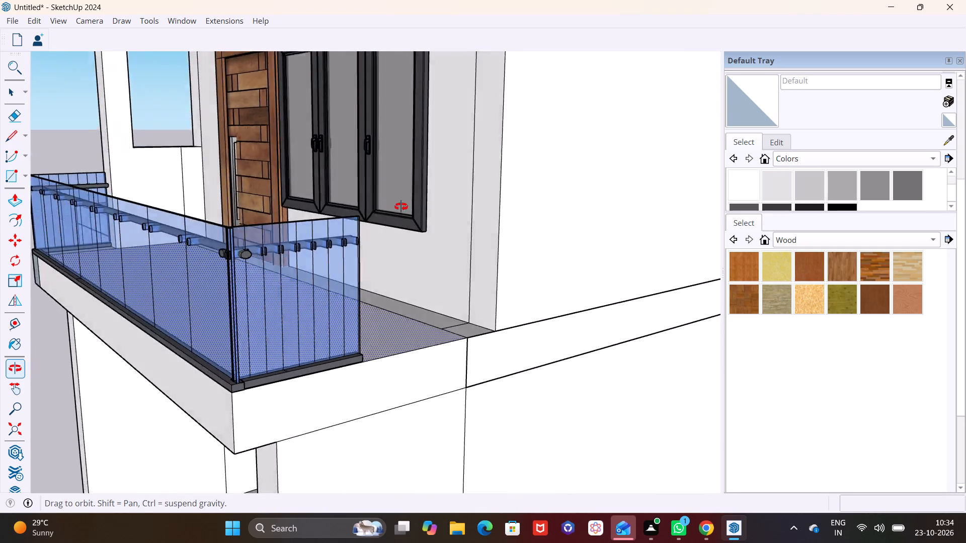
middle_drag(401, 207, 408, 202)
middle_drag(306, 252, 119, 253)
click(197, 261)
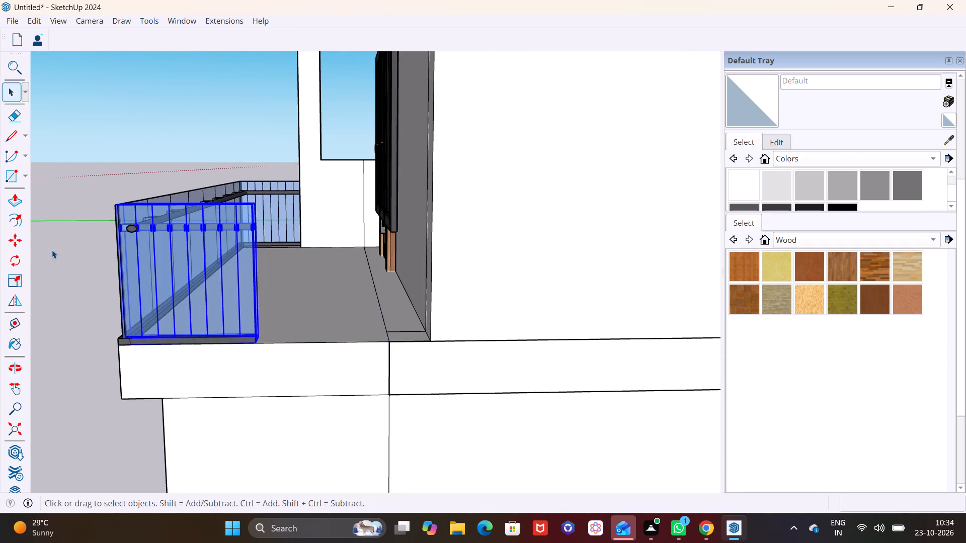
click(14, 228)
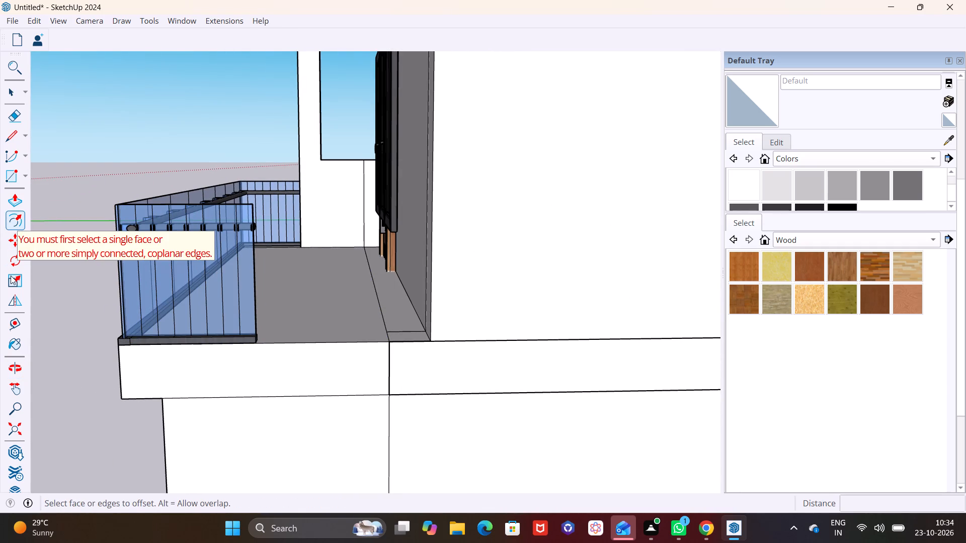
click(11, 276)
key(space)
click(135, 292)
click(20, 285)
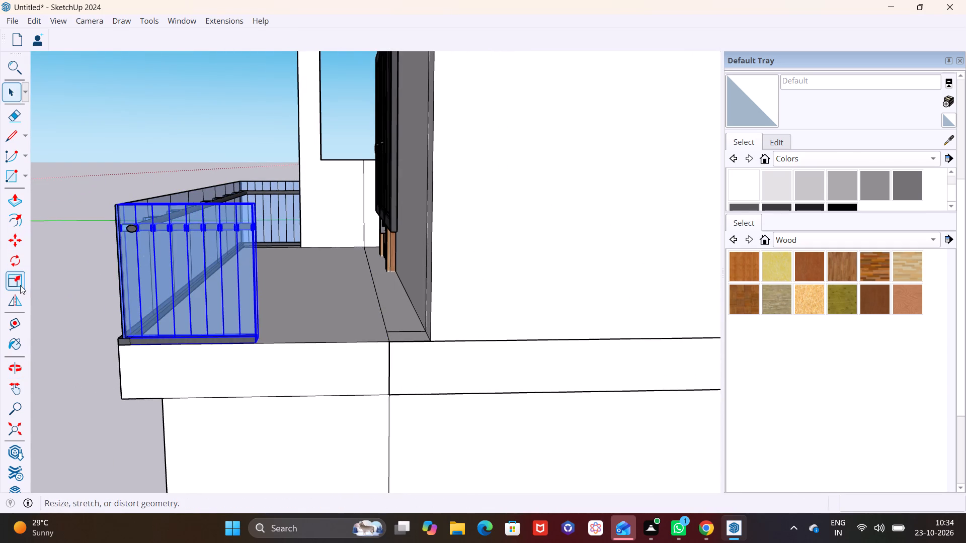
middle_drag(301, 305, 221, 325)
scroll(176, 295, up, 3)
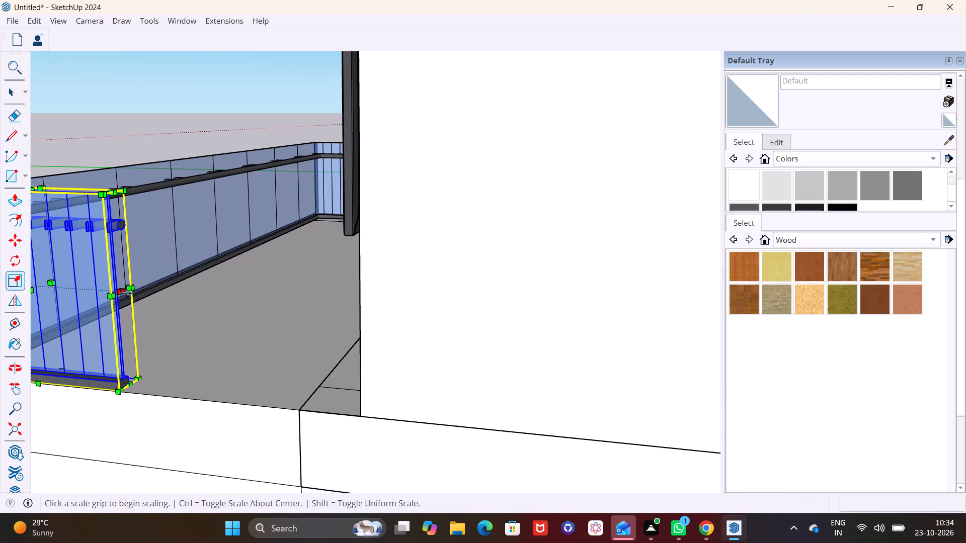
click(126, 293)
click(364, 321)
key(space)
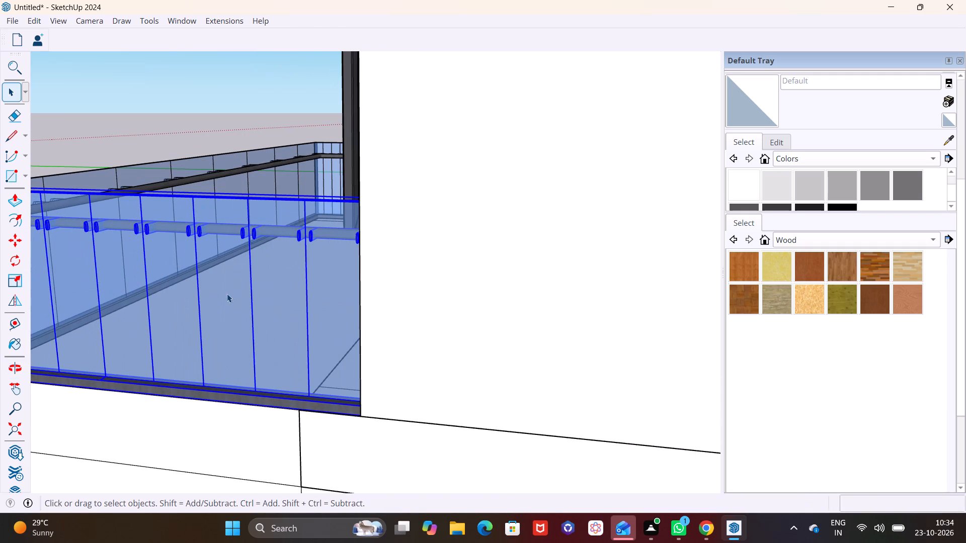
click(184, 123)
Examine the house and its balcony railings from several outside views.
scroll(178, 180, down, 8)
middle_drag(216, 274, 596, 300)
scroll(361, 262, down, 8)
middle_drag(351, 312, 663, 230)
scroll(389, 217, down, 6)
shift+middle_drag(375, 231, 245, 233)
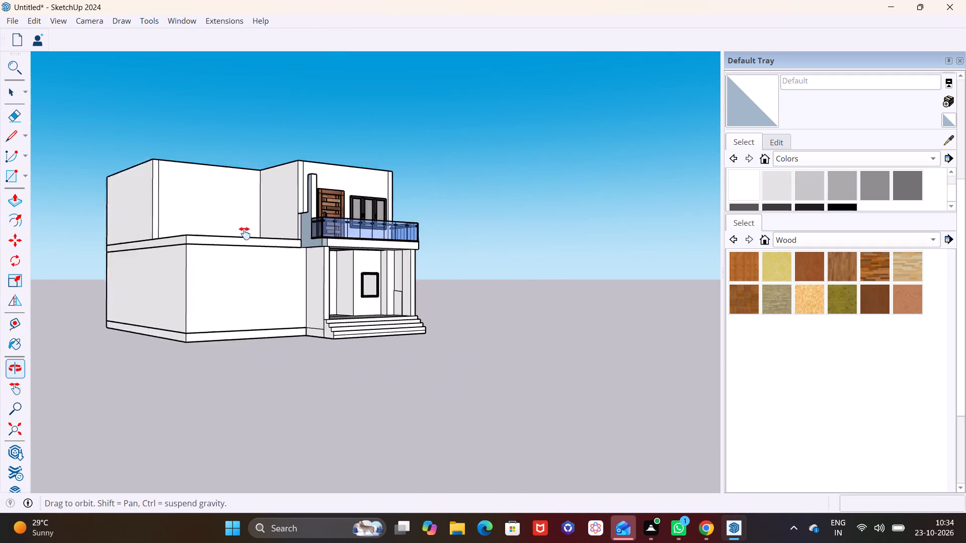
shift+middle_drag(245, 233, 154, 252)
middle_drag(217, 260, 319, 293)
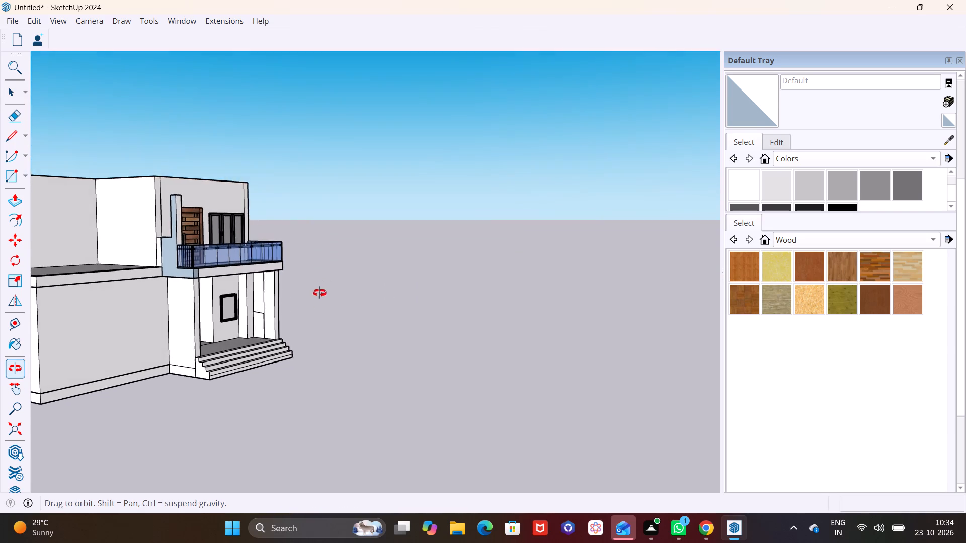
middle_drag(319, 293, 292, 317)
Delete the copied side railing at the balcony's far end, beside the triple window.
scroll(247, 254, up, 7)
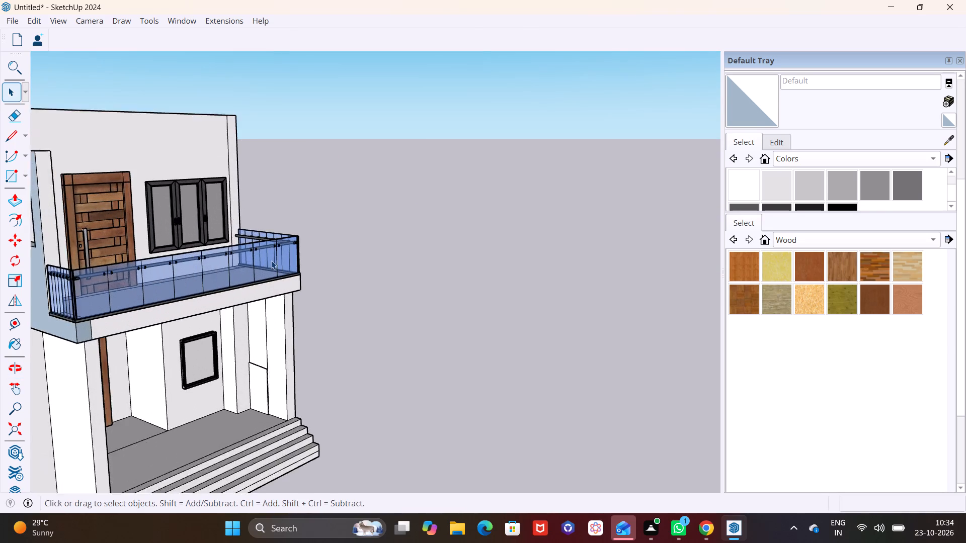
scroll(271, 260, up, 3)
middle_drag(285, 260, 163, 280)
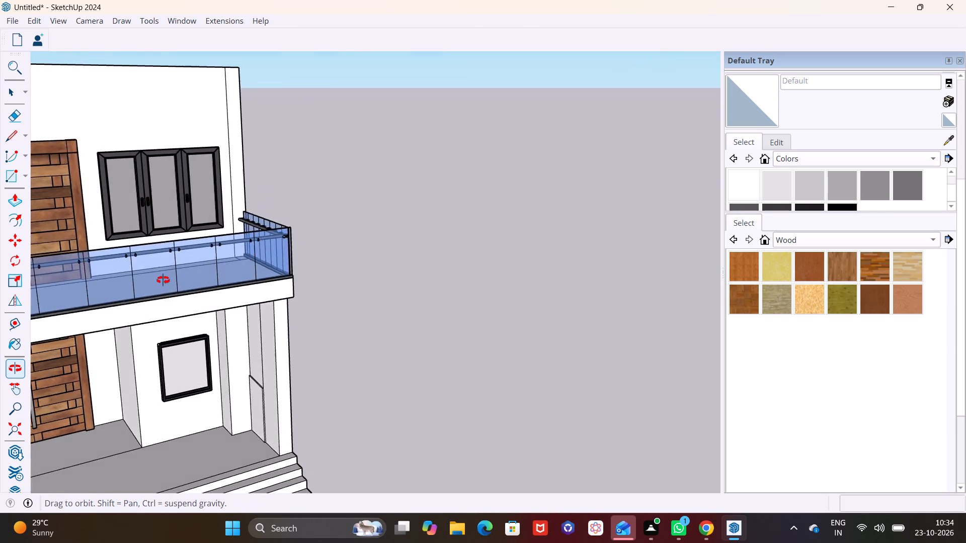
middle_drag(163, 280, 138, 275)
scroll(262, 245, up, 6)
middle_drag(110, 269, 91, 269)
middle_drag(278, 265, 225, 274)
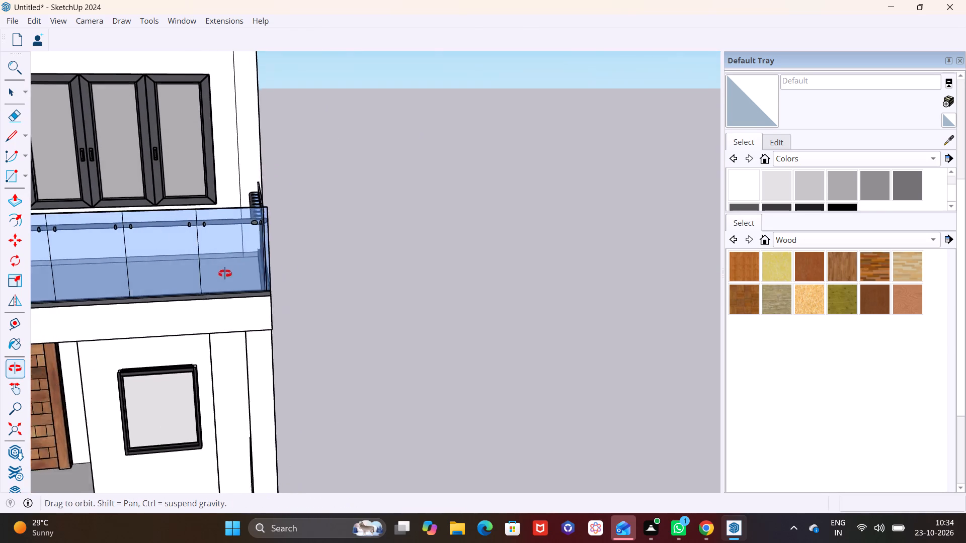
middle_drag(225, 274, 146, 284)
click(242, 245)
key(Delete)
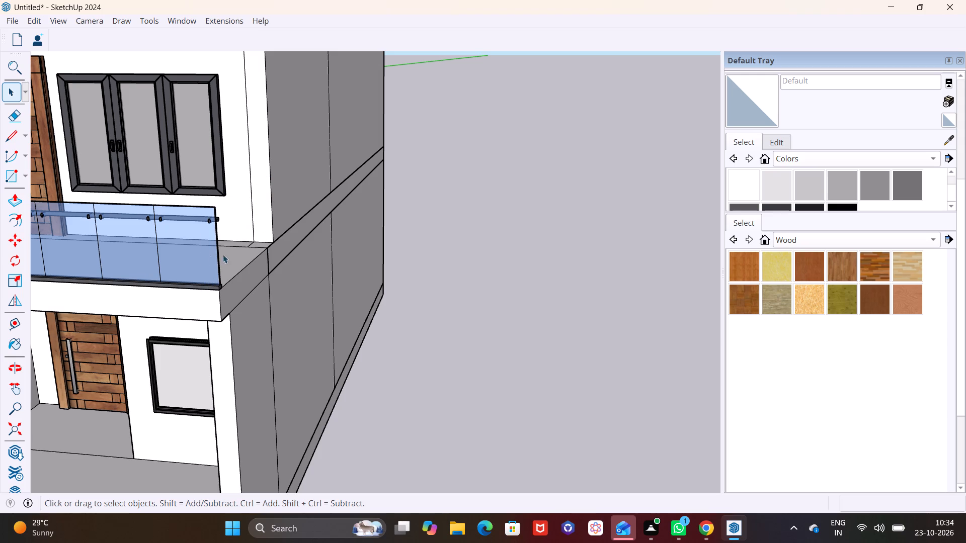
Scale the front balcony railing shorter along its length, pulling its end beside the triple window back from the balcony corner.
click(204, 256)
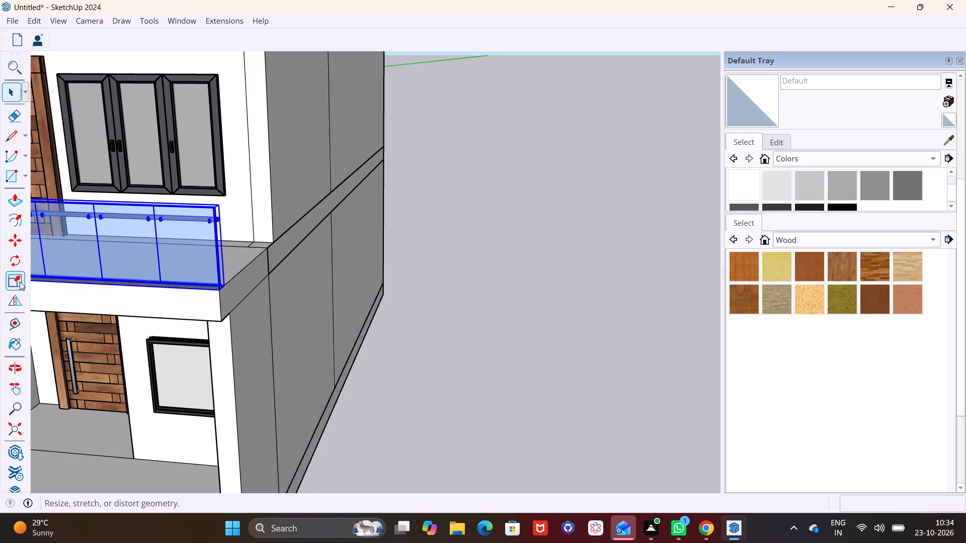
click(20, 282)
click(224, 248)
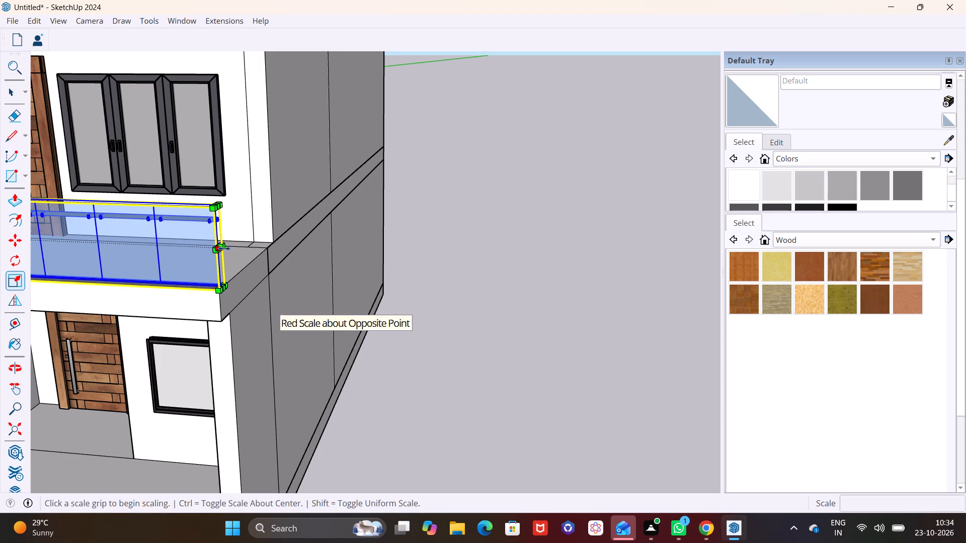
click(164, 247)
Place a guide line on the balcony floor 9" in from the outer side edge beside the triple window.
middle_drag(238, 273, 235, 315)
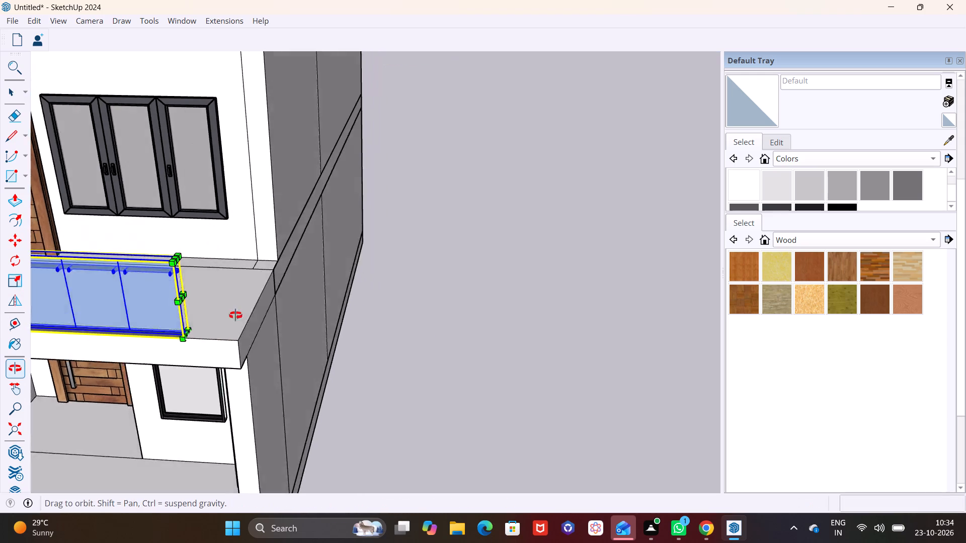
middle_drag(235, 315, 42, 277)
middle_drag(114, 244, 326, 303)
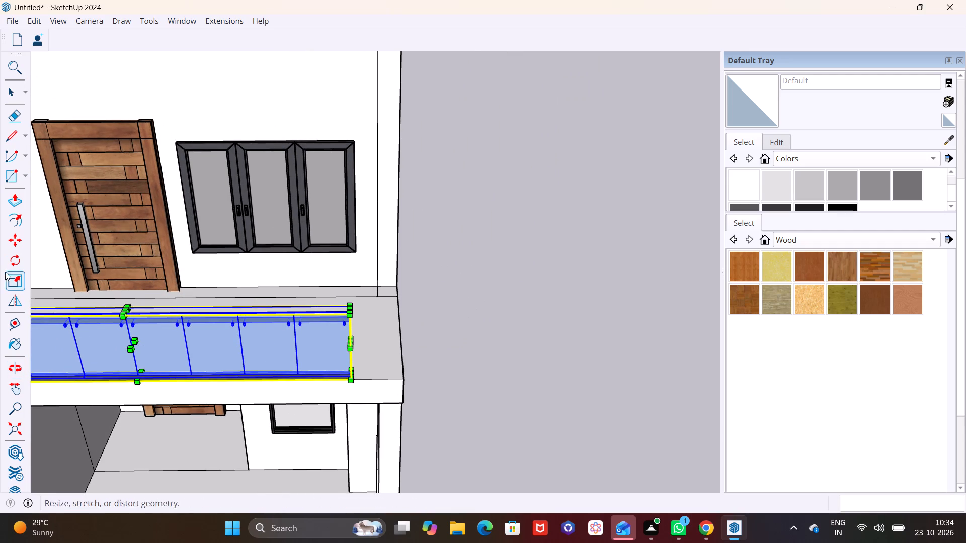
click(16, 328)
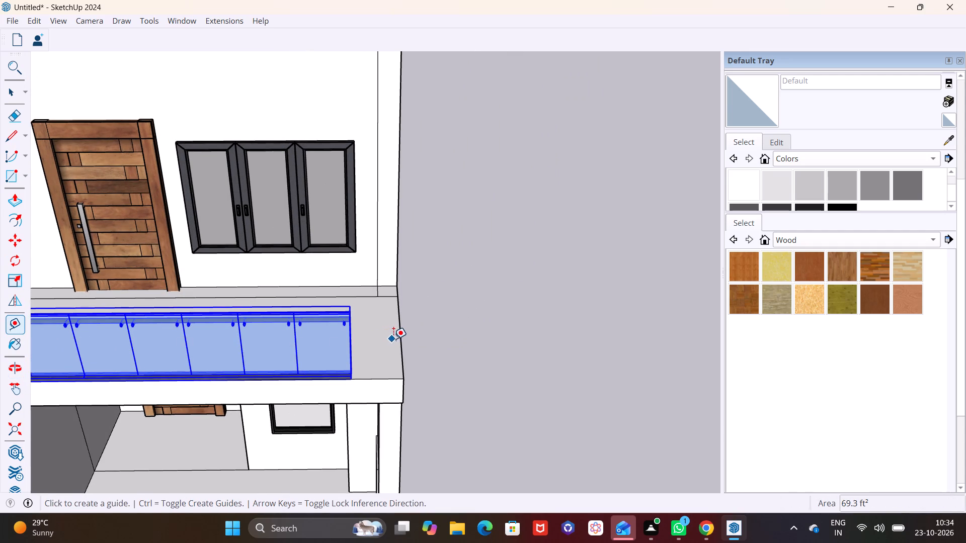
click(401, 339)
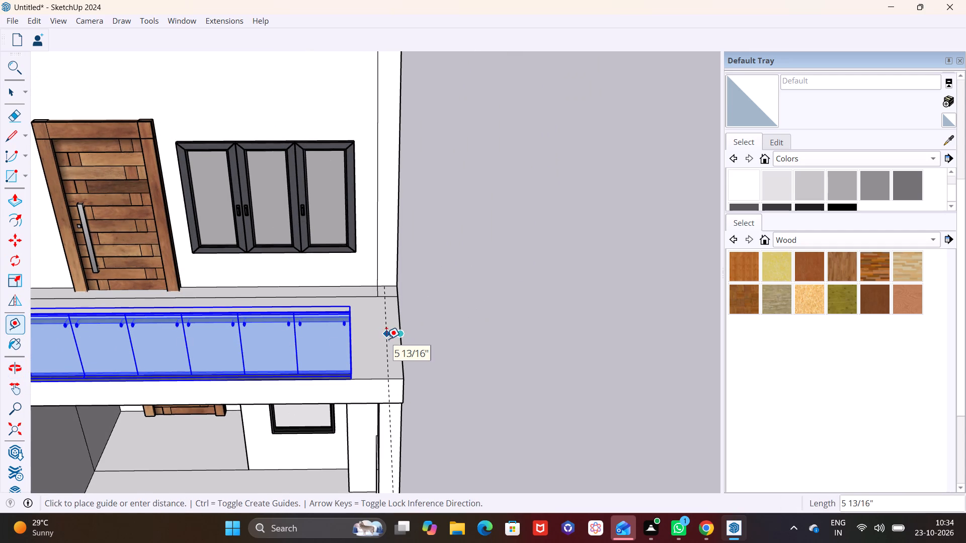
text(9")
key(Return)
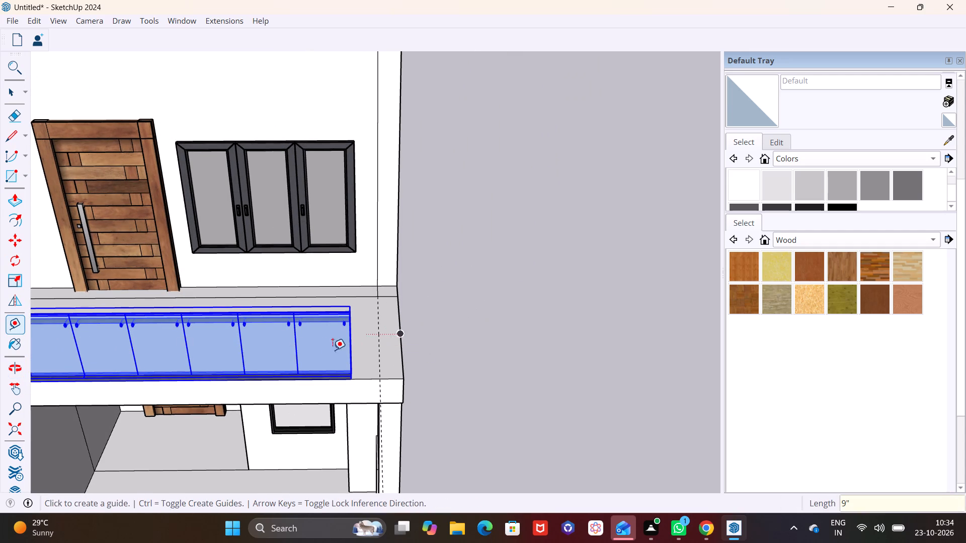
Draw a 5' 6 15/16" by 9" rectangle on the balcony floor between the guide and the outer side edge.
click(26, 177)
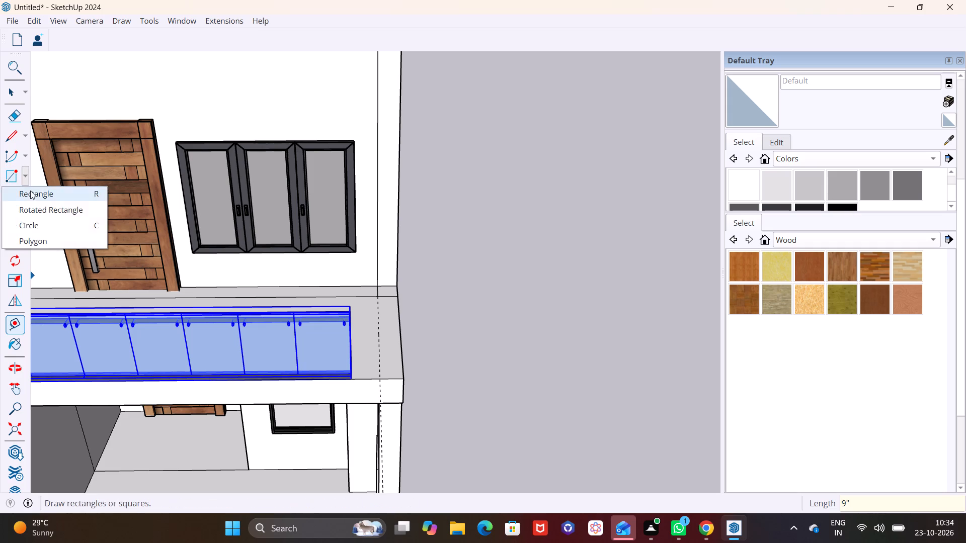
click(31, 191)
click(376, 288)
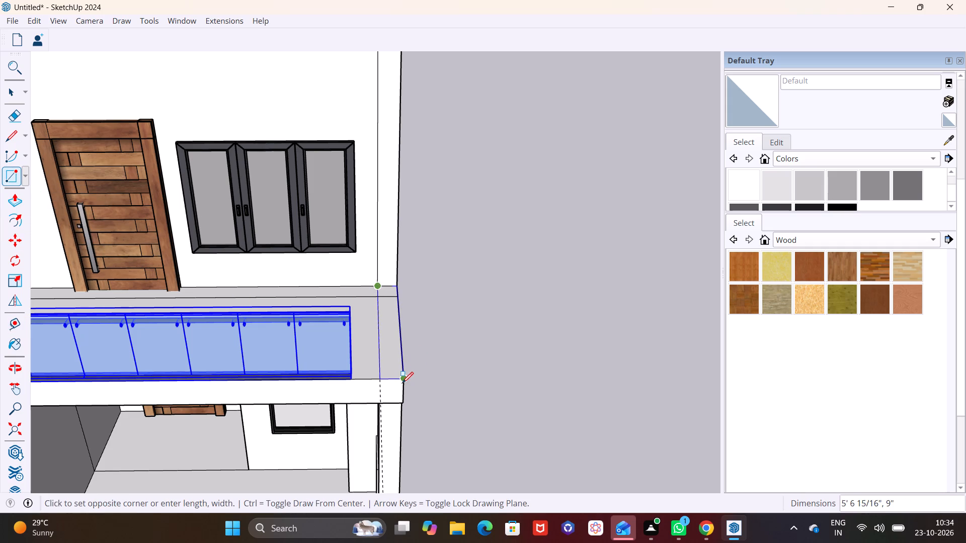
click(402, 383)
Push/Pull the narrow balcony-edge rectangle up to the top of the house walls to form a side wall.
key(space)
click(392, 342)
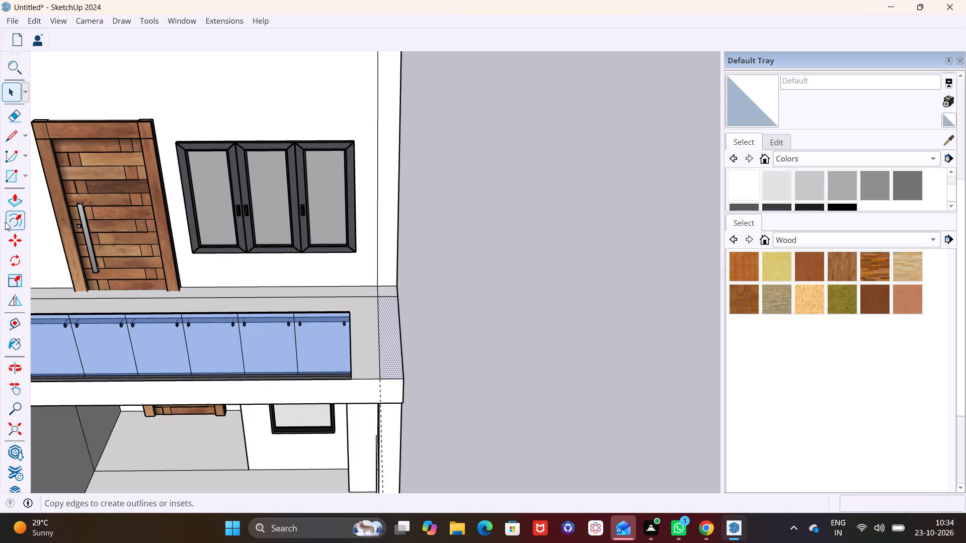
click(12, 201)
click(388, 350)
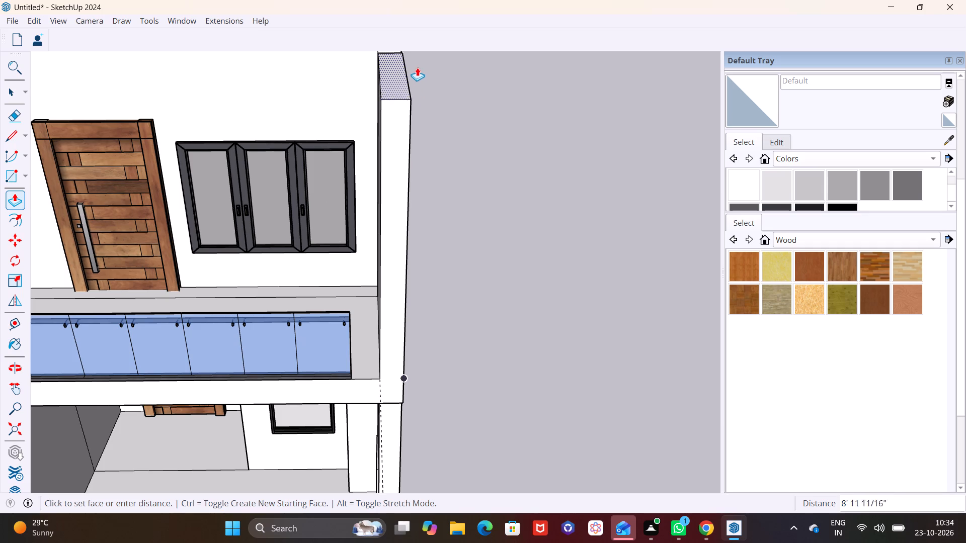
scroll(417, 66, down, 10)
shift+middle_drag(410, 94, 397, 189)
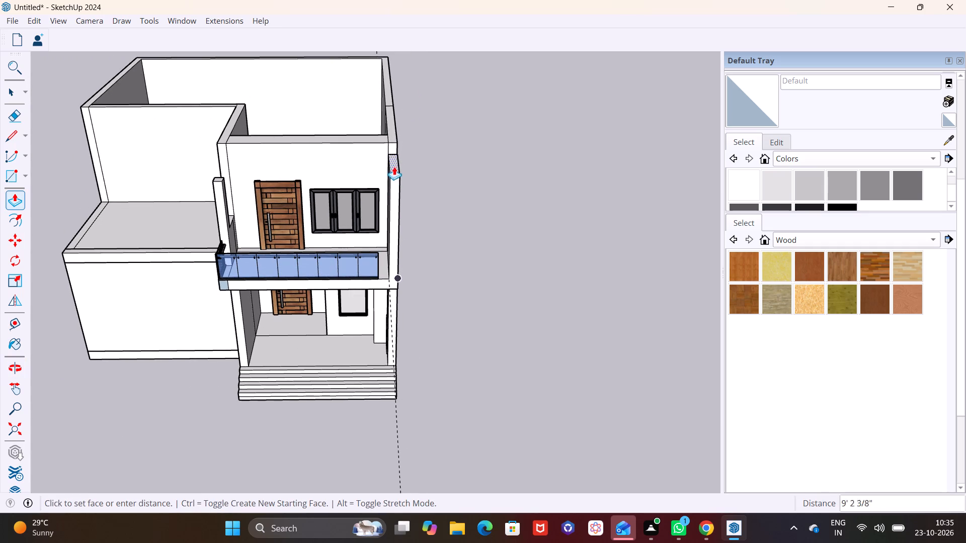
click(371, 142)
key(space)
click(609, 217)
Push/Pull the small floor face in the gap between the new balcony side wall and the house up 10' to the wall top.
middle_drag(532, 214, 333, 209)
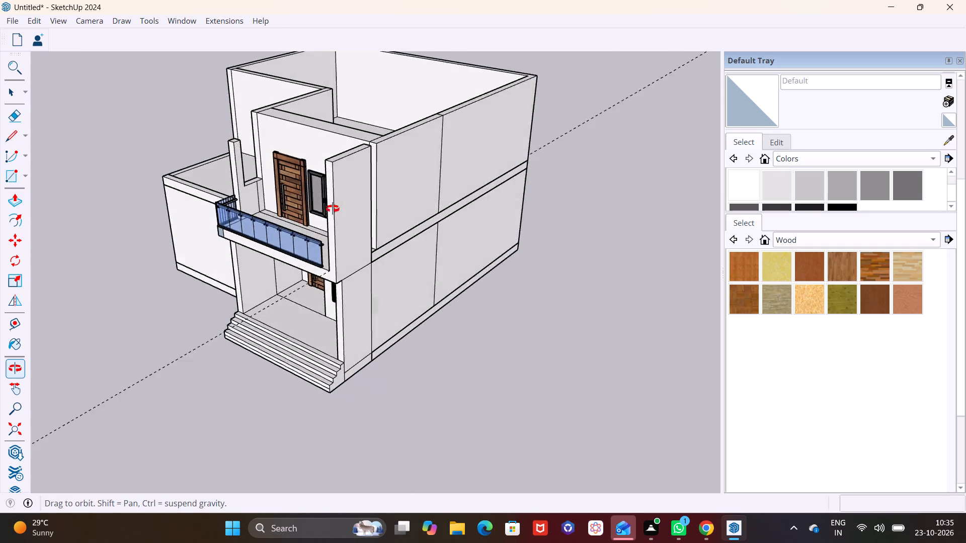
middle_drag(333, 209, 268, 190)
scroll(354, 218, up, 6)
middle_drag(376, 244, 321, 313)
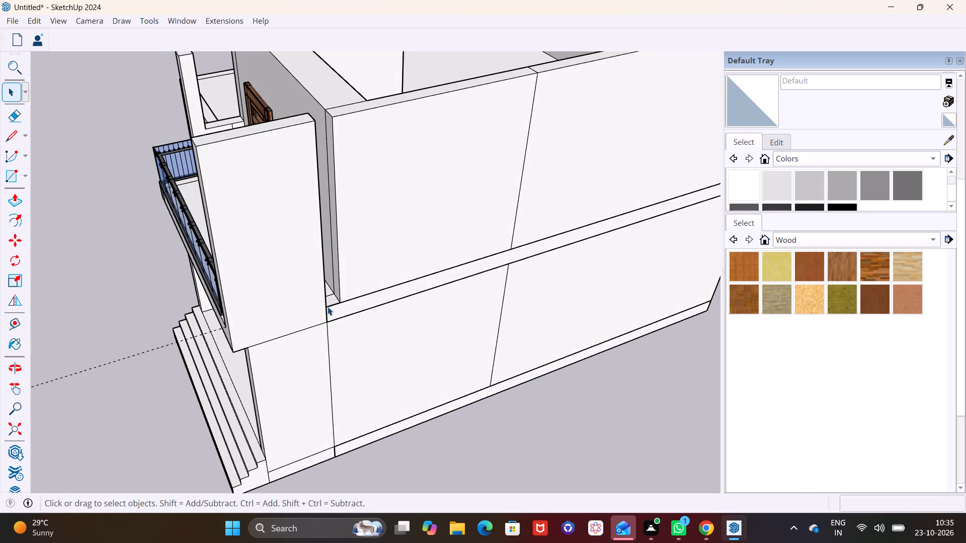
click(329, 300)
double_click(329, 300)
click(332, 299)
click(333, 299)
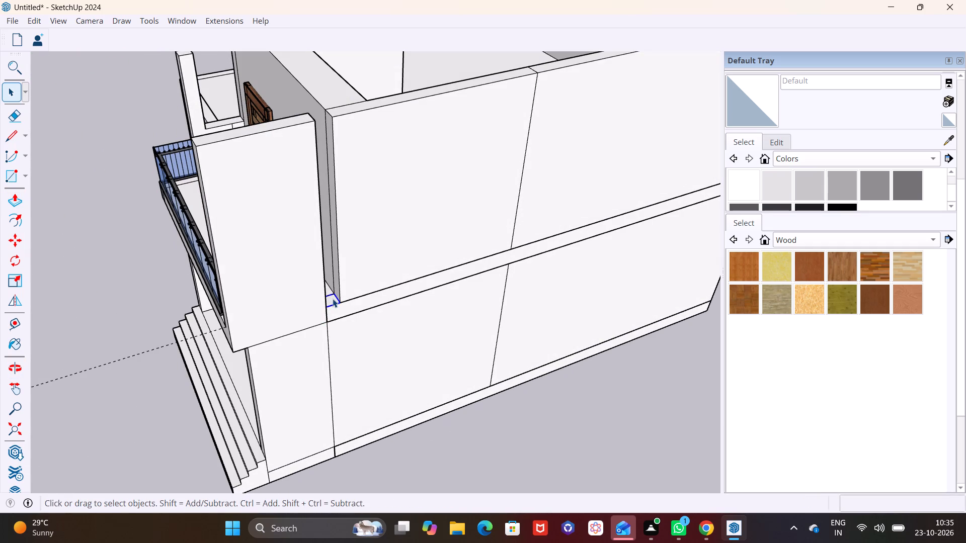
click(333, 301)
scroll(333, 301, up, 6)
click(337, 301)
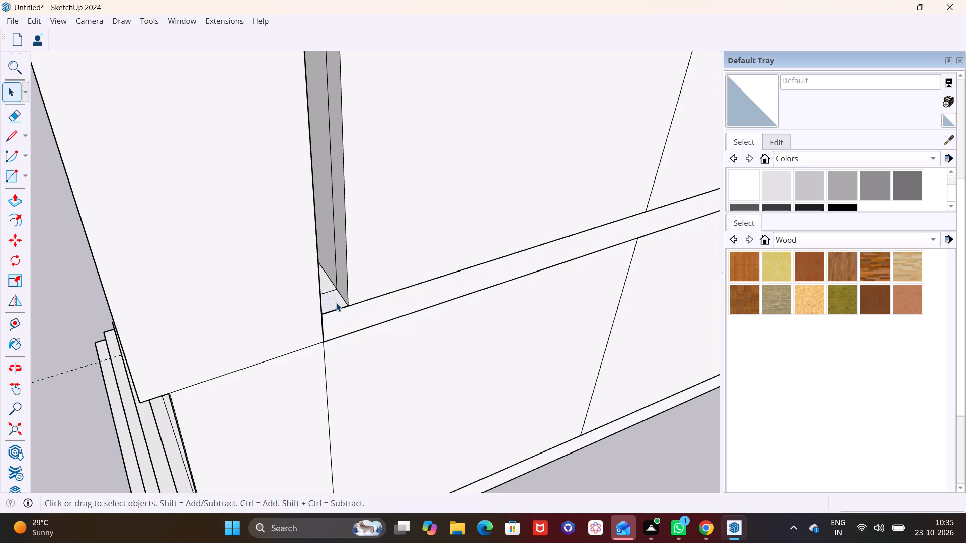
click(19, 197)
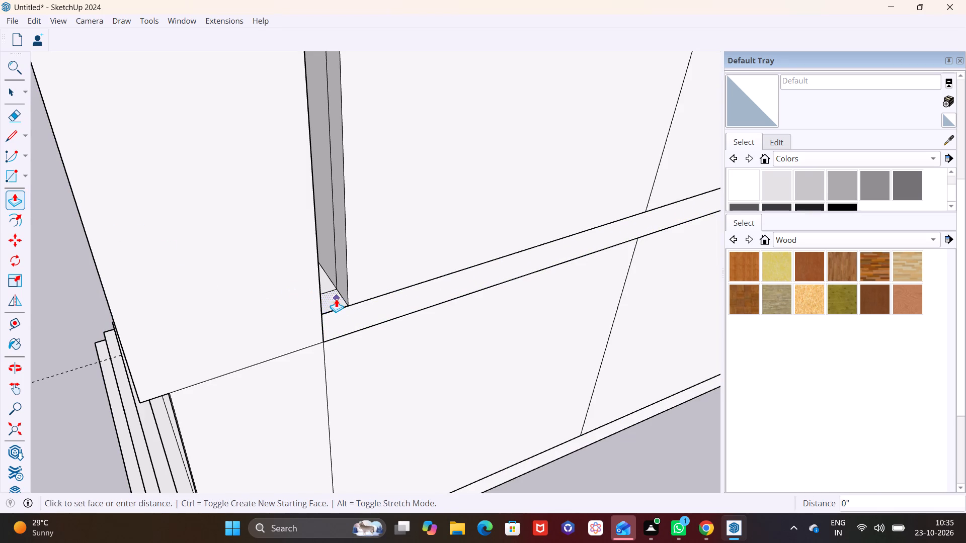
click(336, 299)
scroll(323, 217, down, 13)
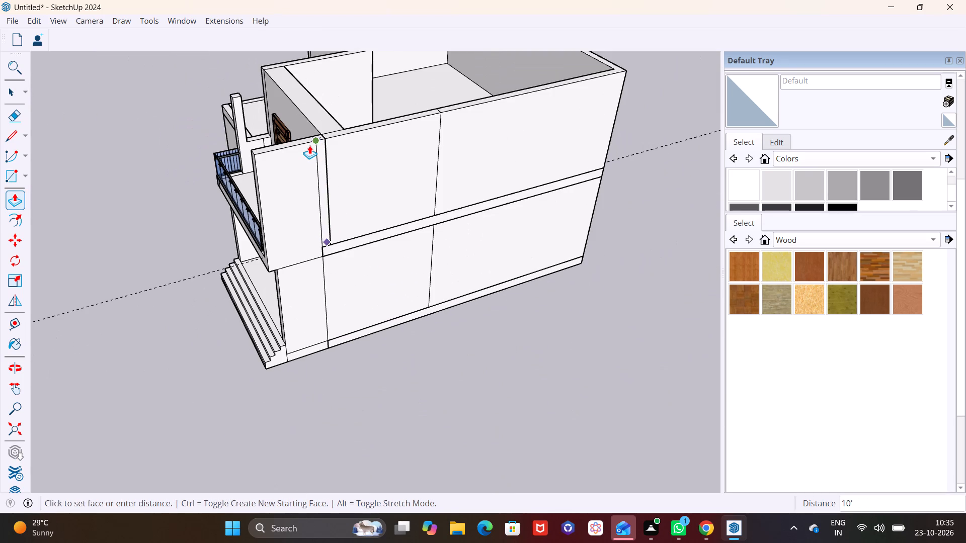
click(309, 145)
key(space)
click(409, 344)
Examine the new balcony side wall, railing, porch and house front from several outside views.
middle_drag(351, 342, 584, 304)
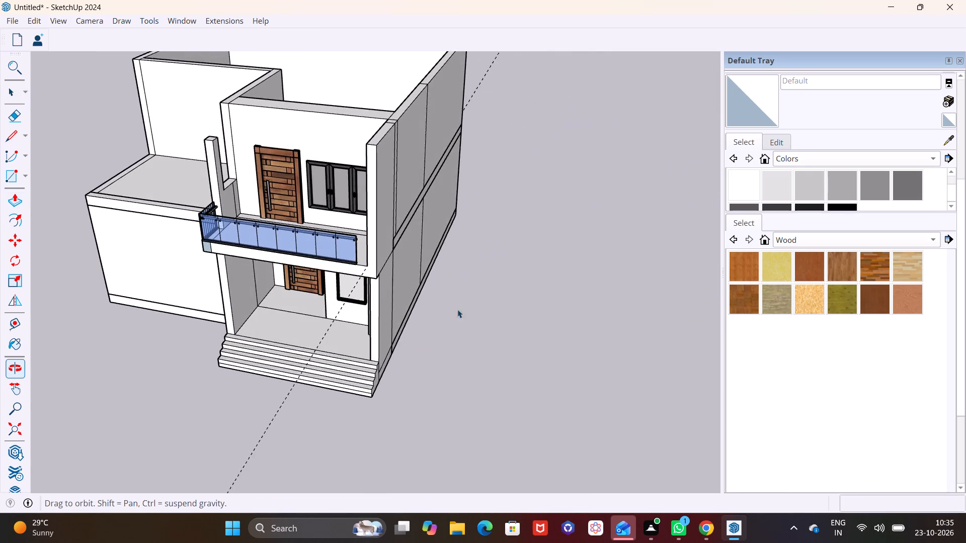
middle_drag(410, 316, 605, 271)
middle_drag(361, 291, 437, 218)
scroll(383, 243, down, 1)
shift+middle_drag(378, 262, 343, 390)
scroll(394, 371, up, 3)
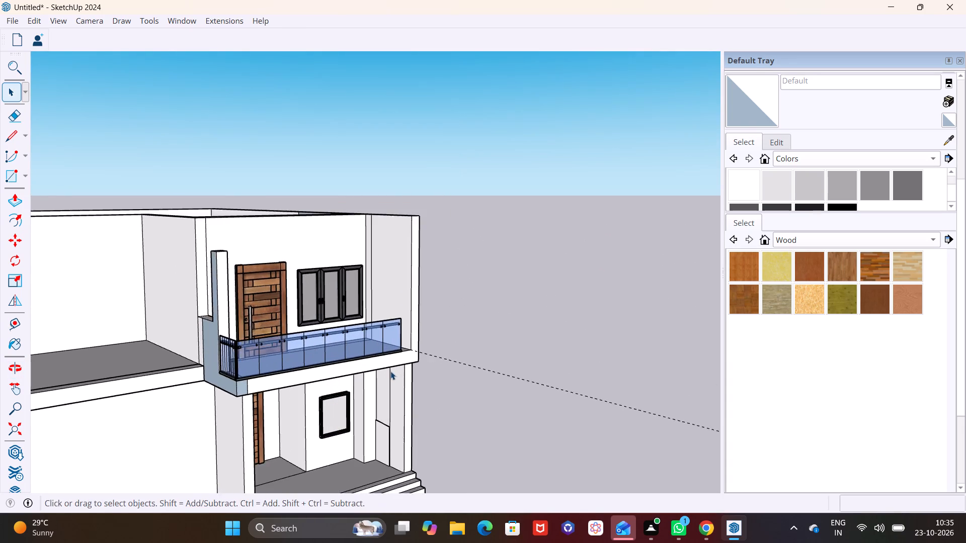
scroll(390, 371, up, 4)
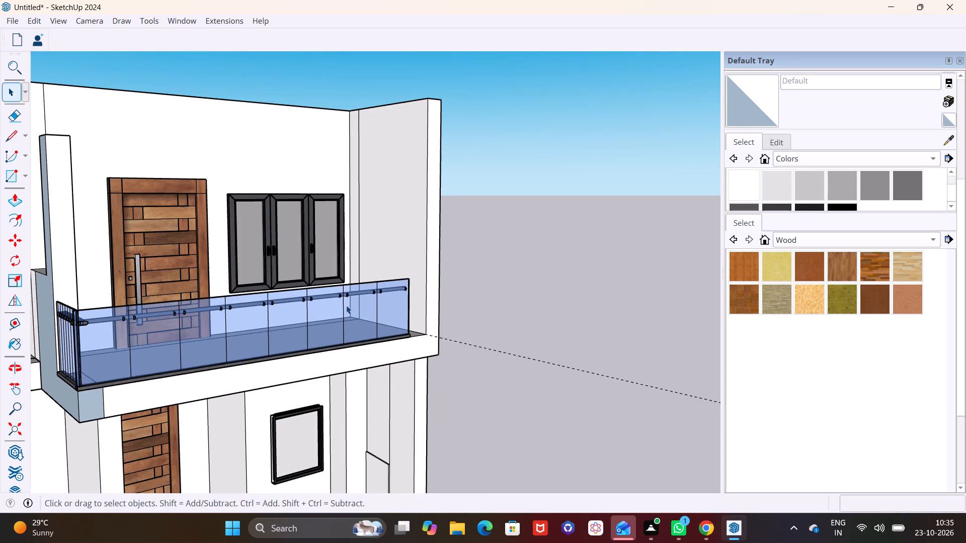
shift+middle_drag(343, 401, 393, 316)
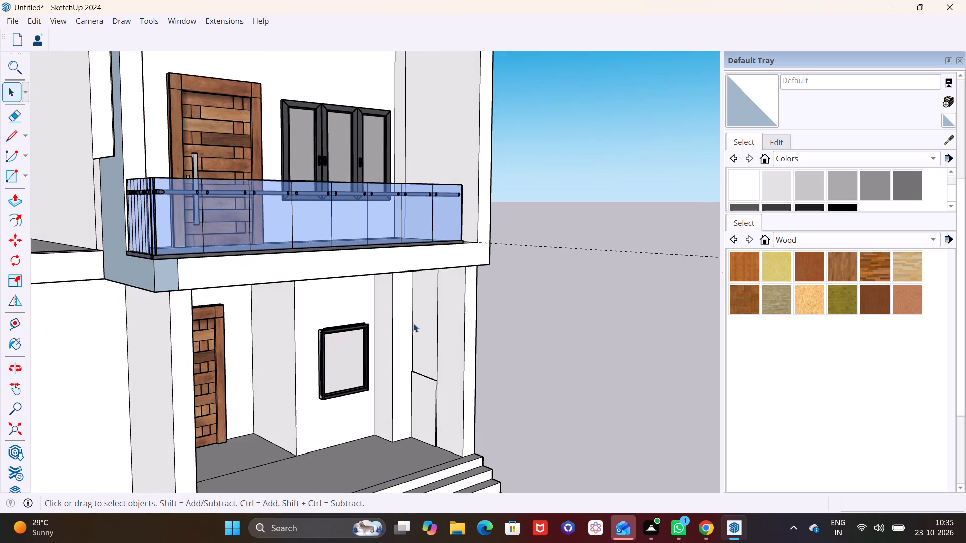
middle_drag(519, 363, 425, 424)
scroll(446, 379, down, 1)
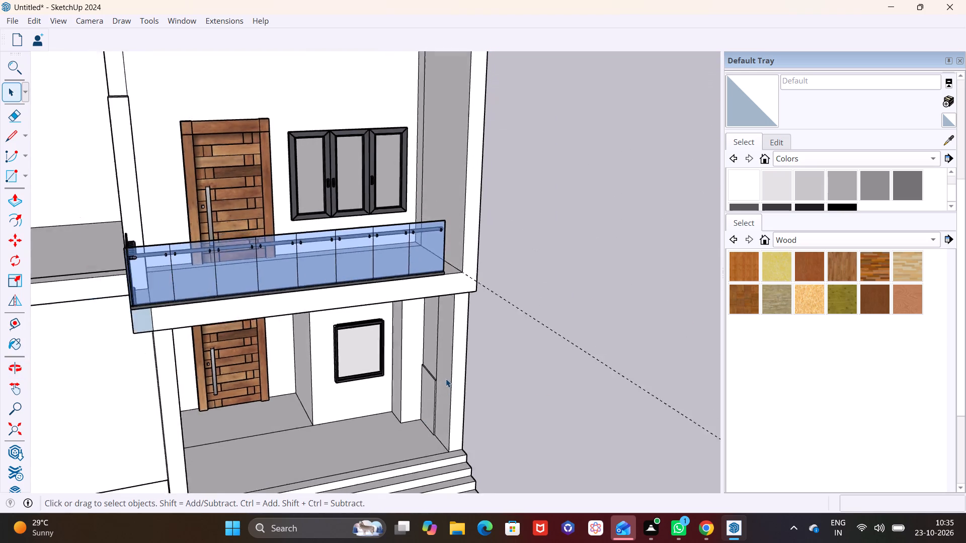
scroll(446, 379, down, 5)
middle_drag(441, 390, 450, 318)
shift+middle_drag(407, 387, 485, 372)
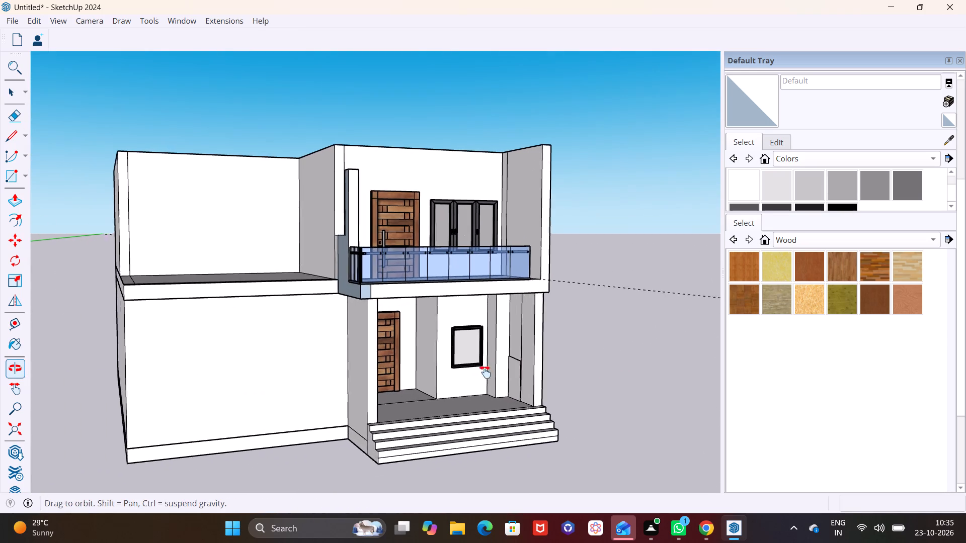
shift+middle_drag(485, 372, 488, 372)
middle_drag(425, 389, 577, 387)
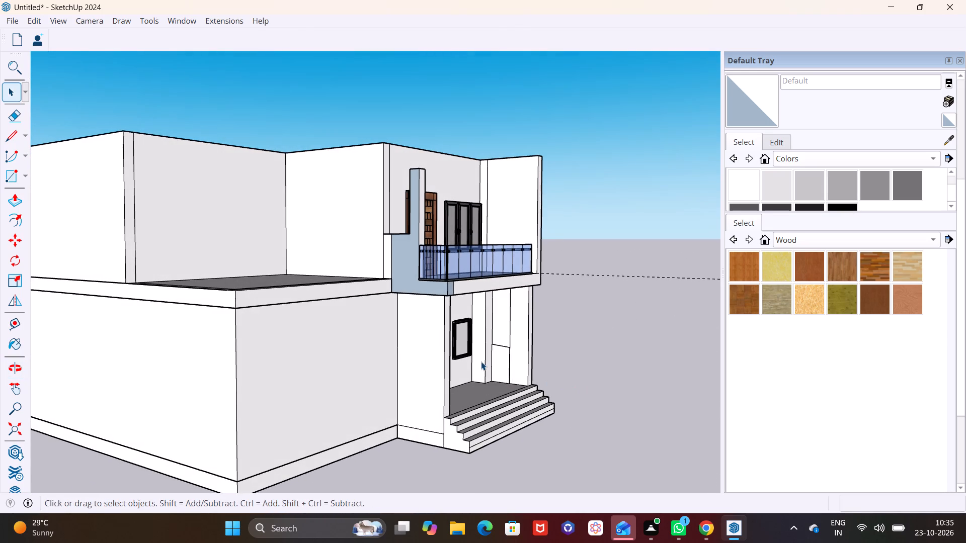
Copy the porch's framed window out to the open ground in front of the house, about 45' away.
scroll(481, 361, up, 2)
click(457, 354)
key(m)
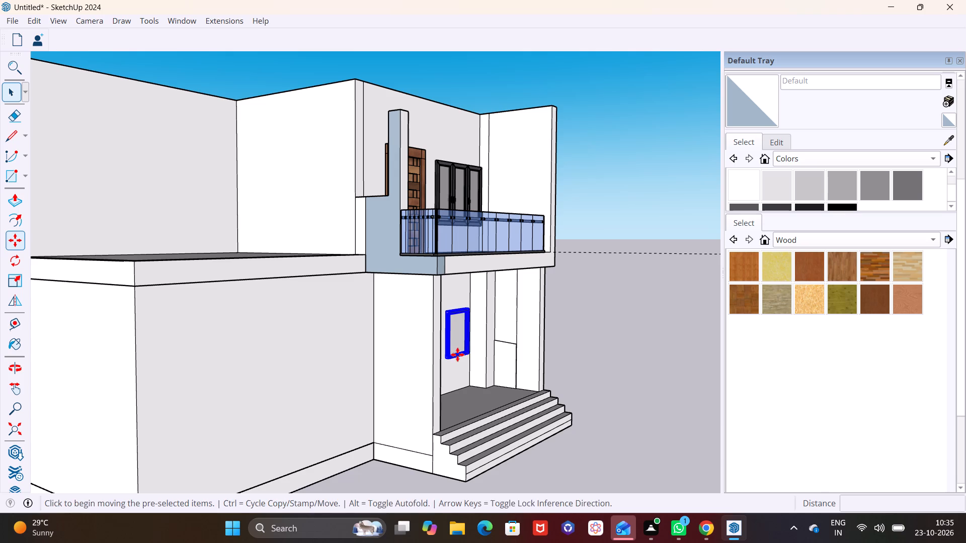
click(456, 351)
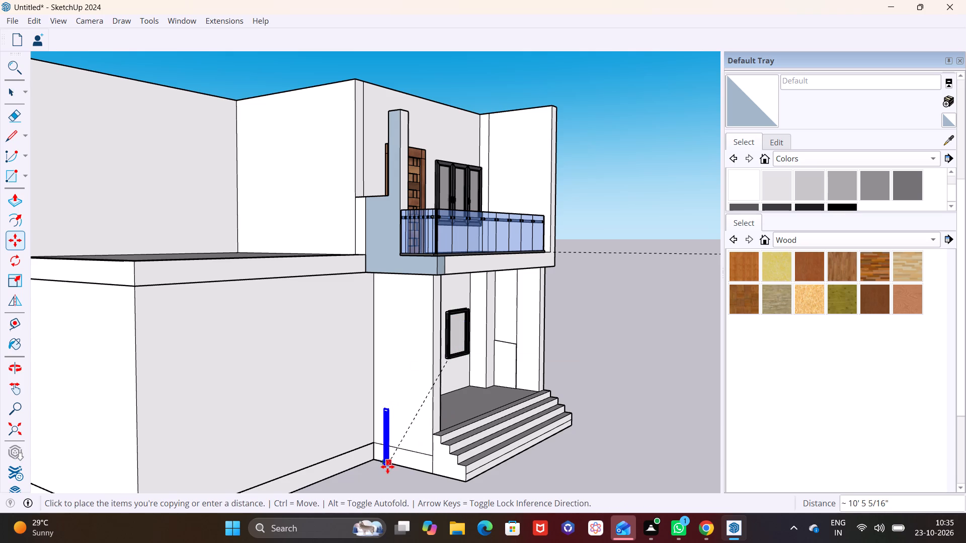
scroll(387, 467, down, 4)
shift+middle_drag(384, 465, 374, 372)
click(332, 447)
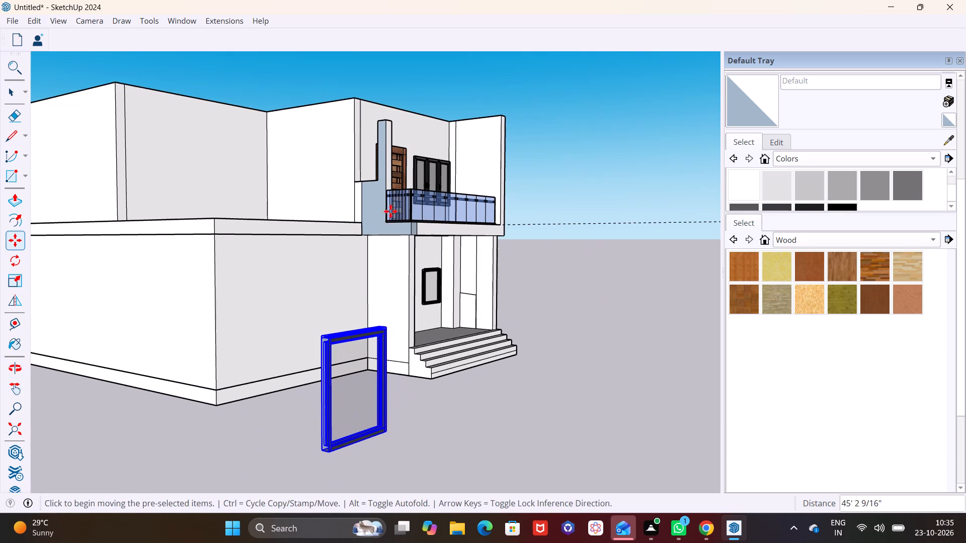
Rotate the copied window 270 degrees on the ground plane so that it faces the house's side direction.
click(20, 265)
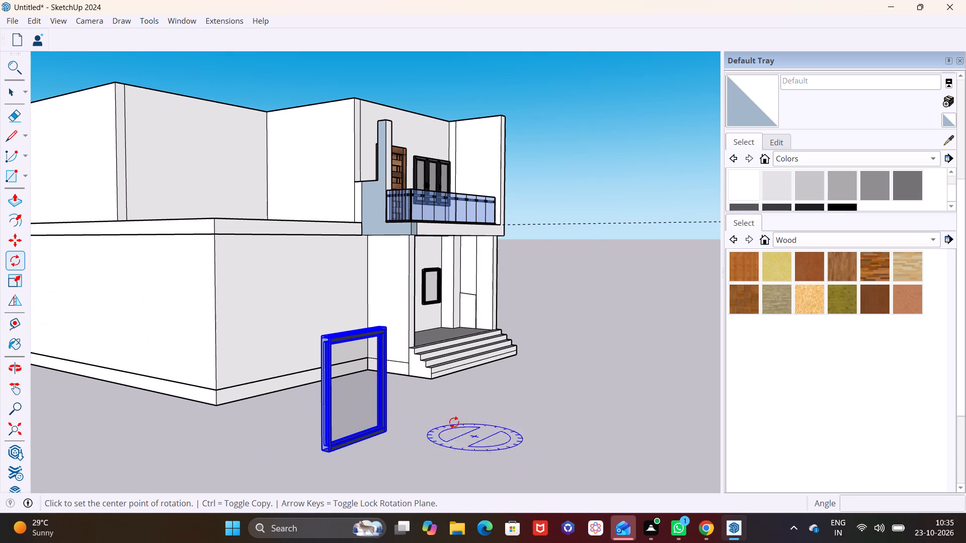
click(446, 425)
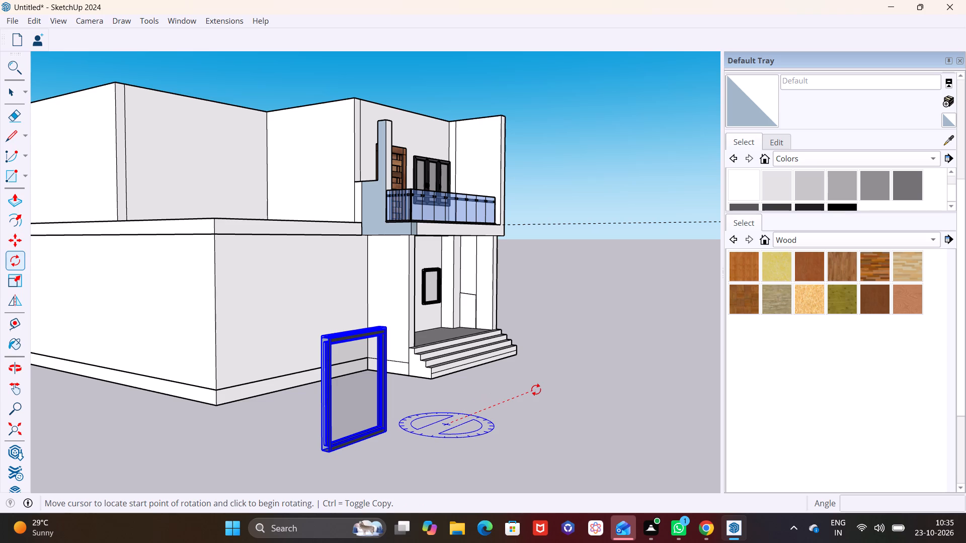
click(537, 391)
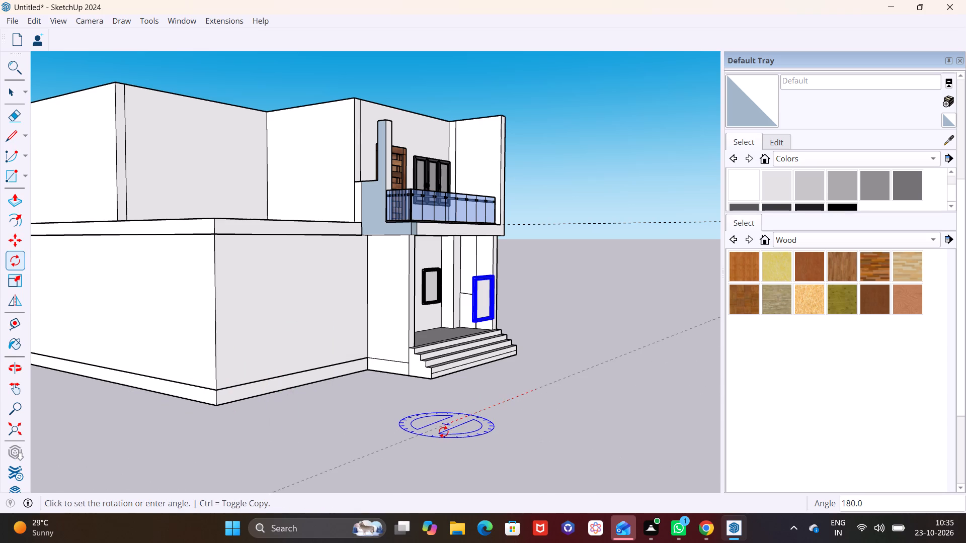
click(456, 432)
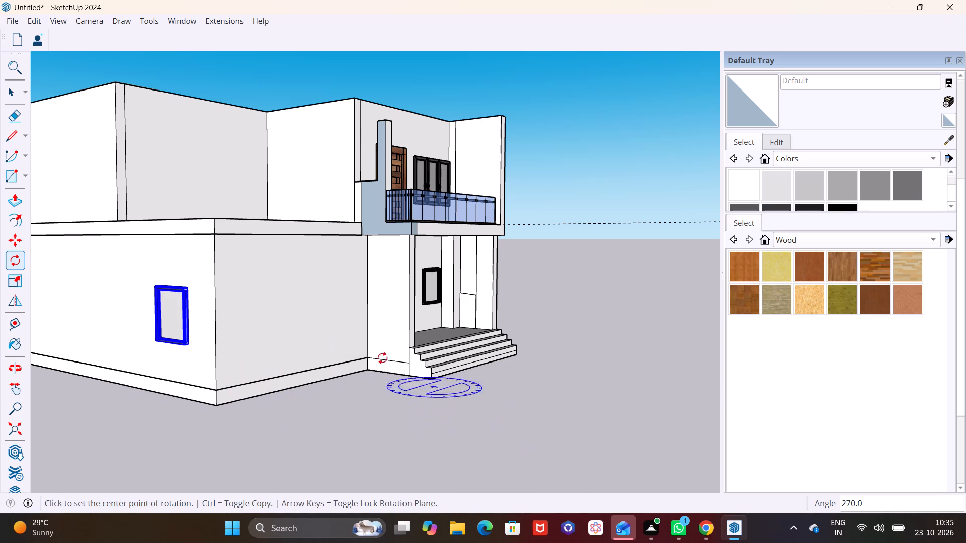
Move the rotated window about 20' onto the porch's outer side wall and shift it about 8" along the wall towards its centre.
key(m)
click(187, 300)
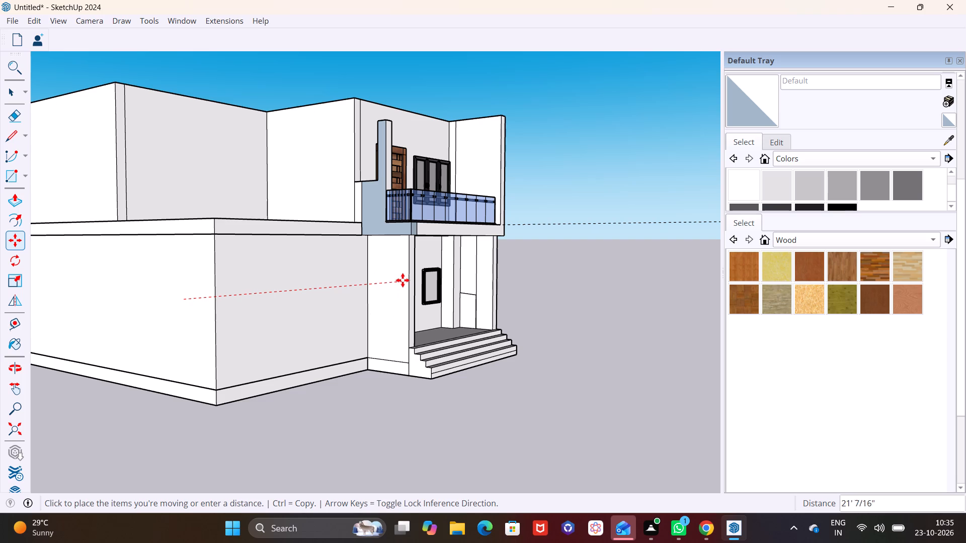
click(398, 287)
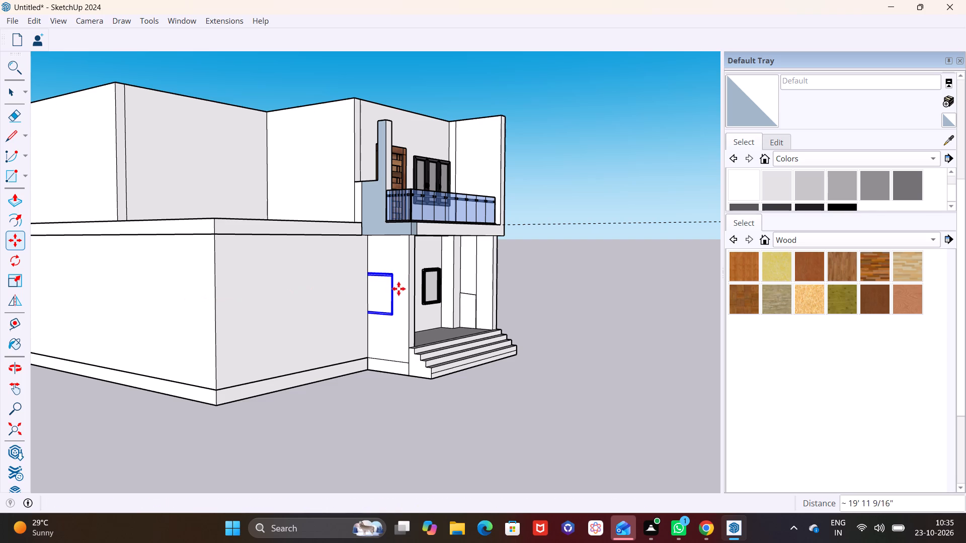
scroll(557, 325, up, 7)
middle_drag(439, 371, 320, 436)
middle_drag(226, 307, 439, 325)
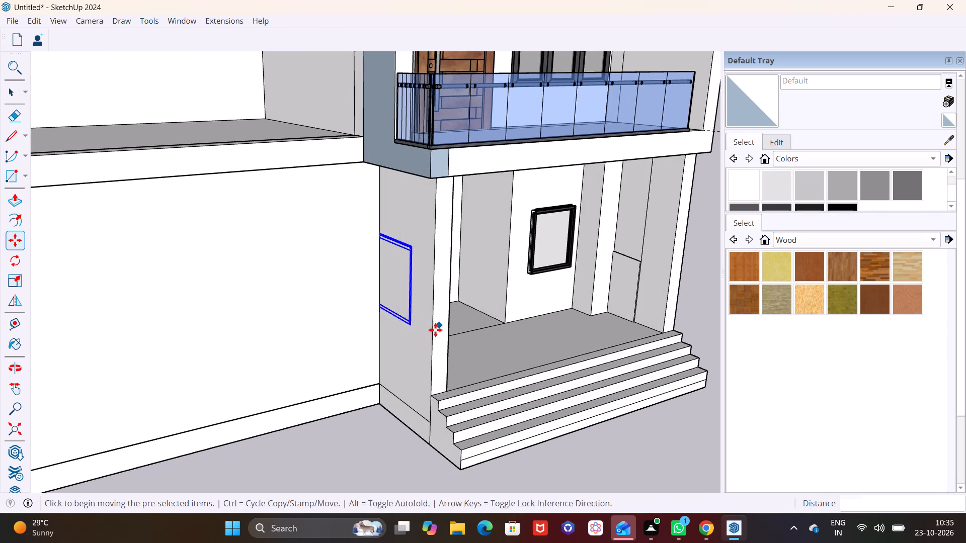
click(410, 322)
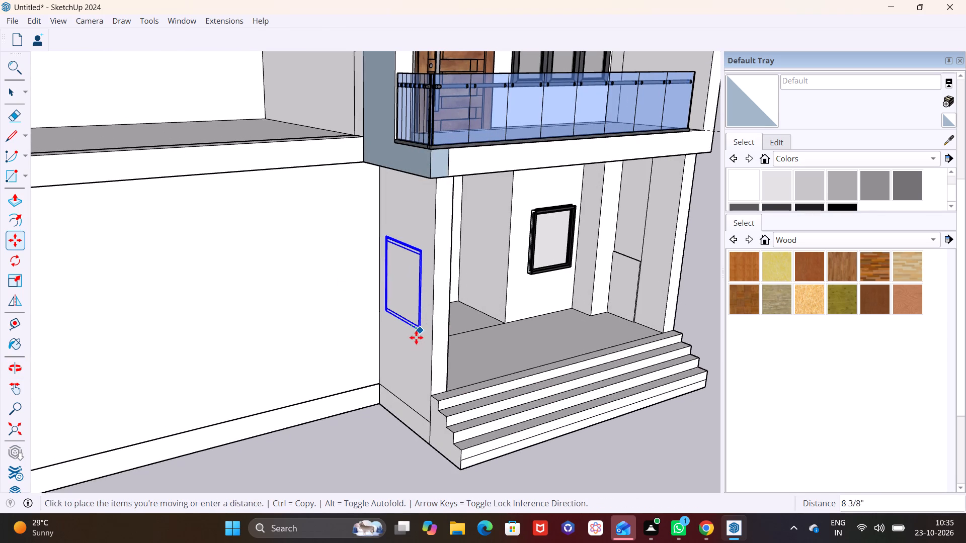
click(418, 338)
key(space)
drag(364, 439, 370, 429)
Move the side-wall window about 1 9/16" outward so its frame projects from the wall face.
scroll(399, 319, up, 6)
middle_drag(424, 302, 382, 344)
middle_drag(395, 320, 420, 218)
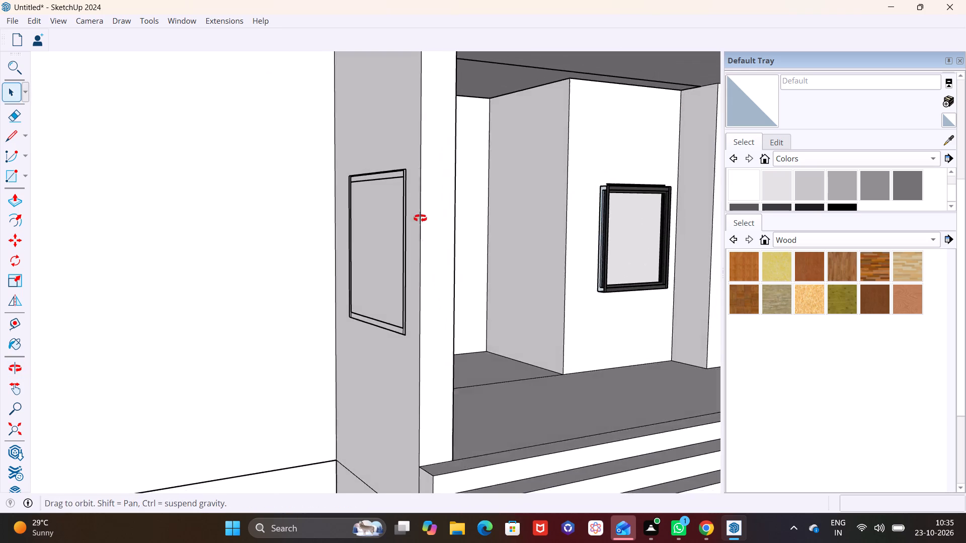
middle_drag(420, 218, 420, 216)
shift+middle_drag(420, 233, 420, 270)
click(406, 263)
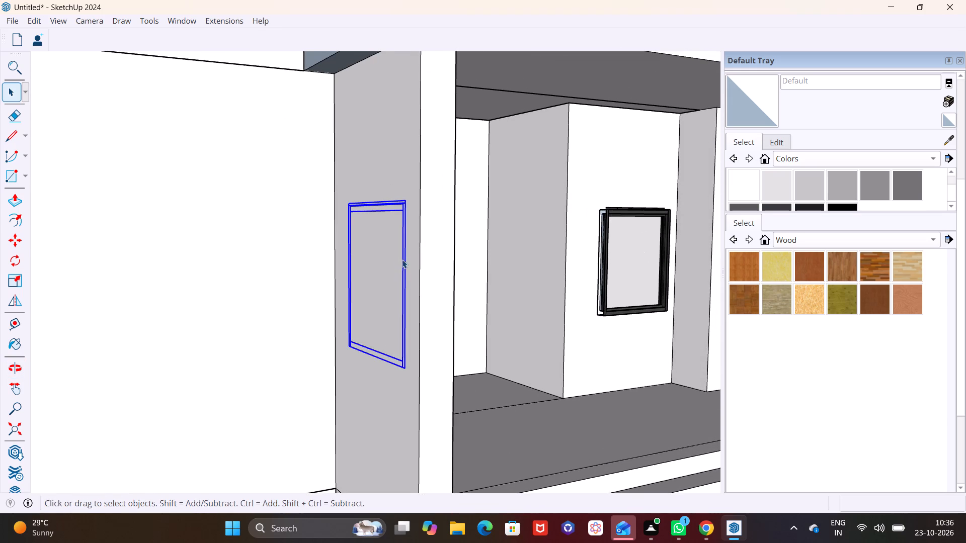
key(m)
scroll(394, 270, up, 6)
click(407, 155)
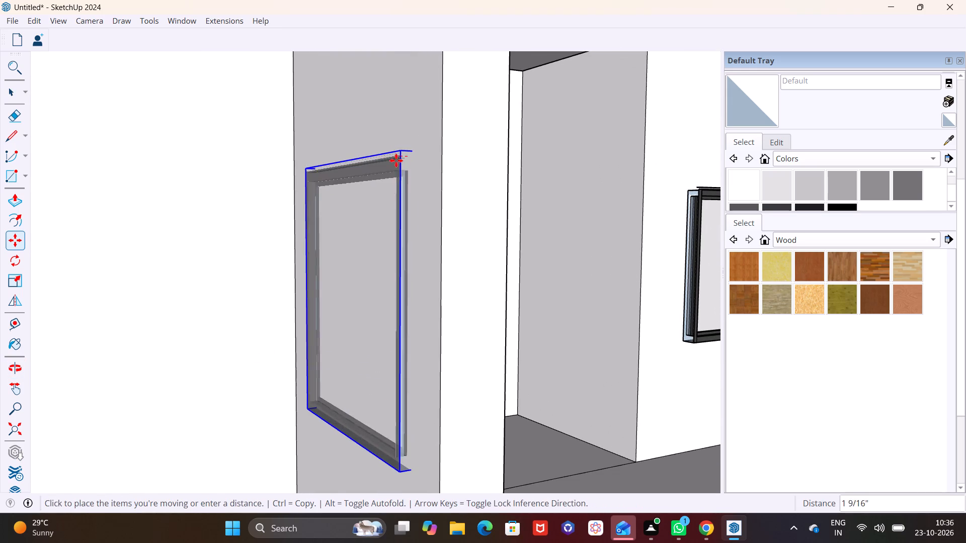
click(395, 161)
key(space)
click(193, 260)
Move the side-wall window outward by about another 1 7/16" so its full frame depth stands clear of the wall.
scroll(278, 258, down, 2)
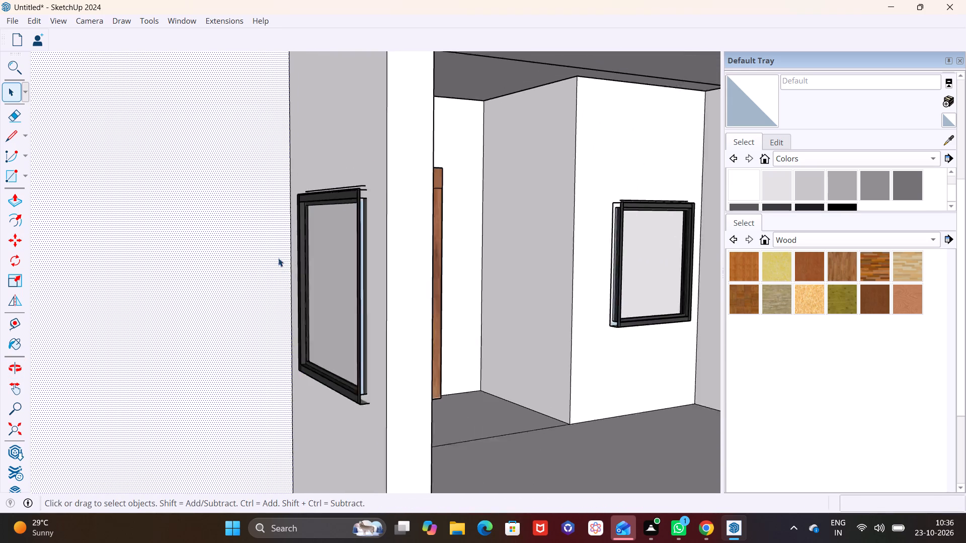
scroll(278, 258, down, 5)
shift+middle_drag(300, 282, 444, 213)
middle_drag(457, 266, 384, 312)
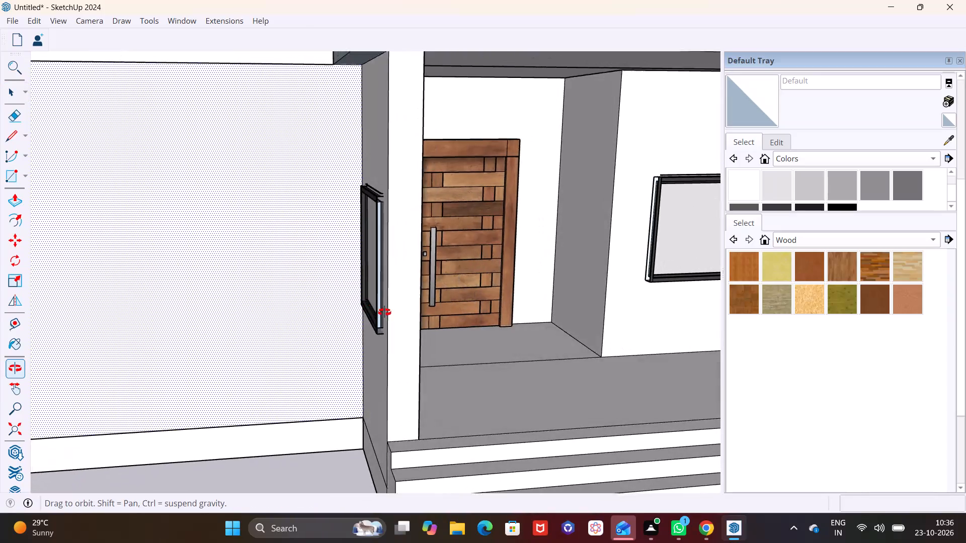
middle_drag(384, 312, 392, 307)
scroll(400, 279, up, 5)
click(415, 263)
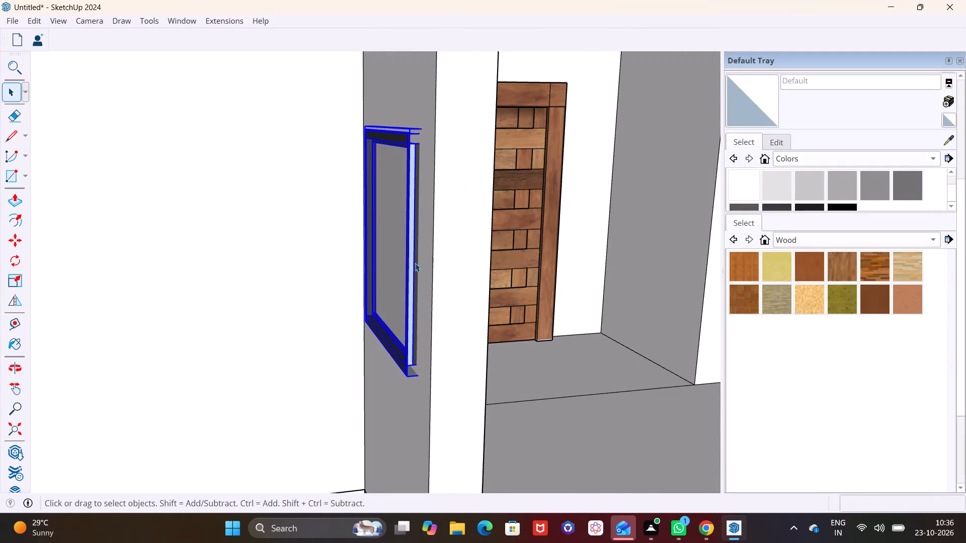
key(m)
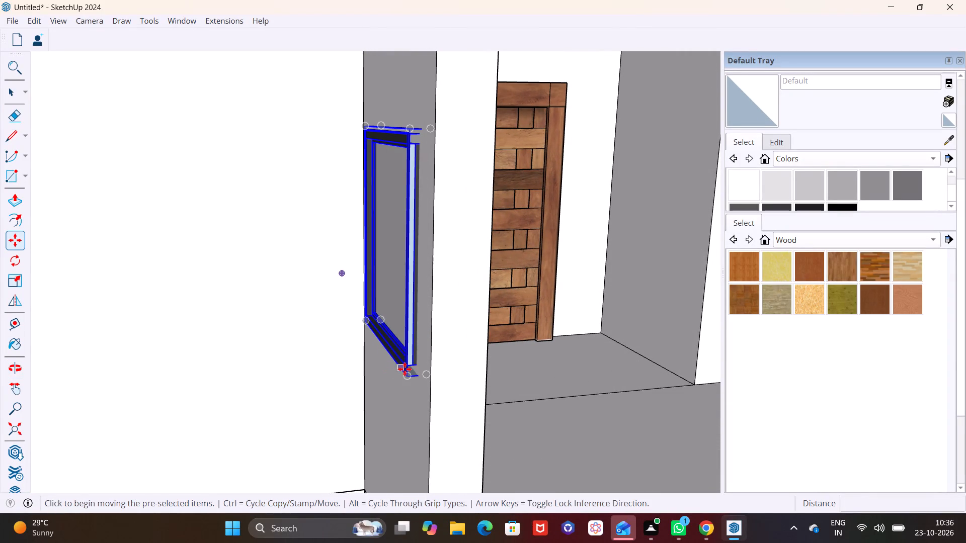
click(424, 373)
double_click(419, 373)
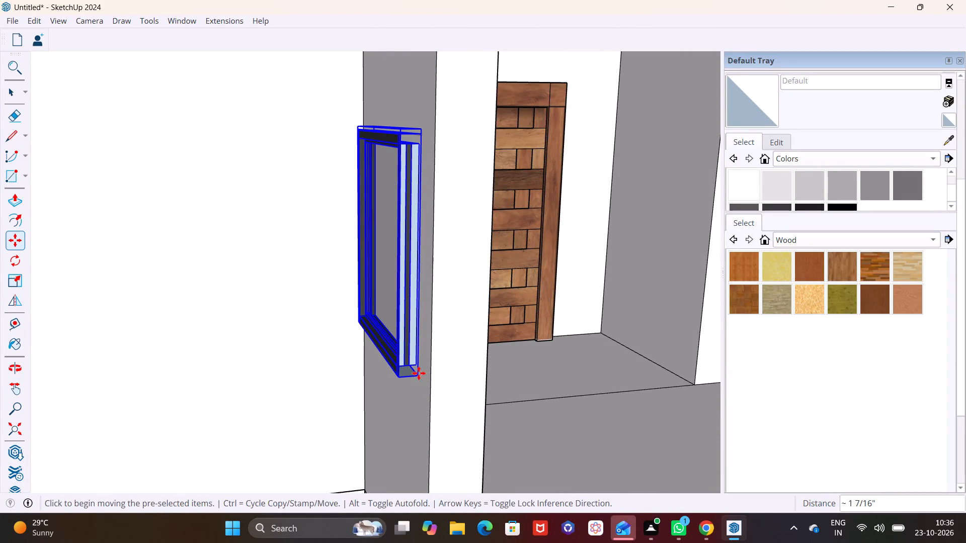
key(space)
click(480, 371)
click(529, 368)
scroll(440, 342, down, 8)
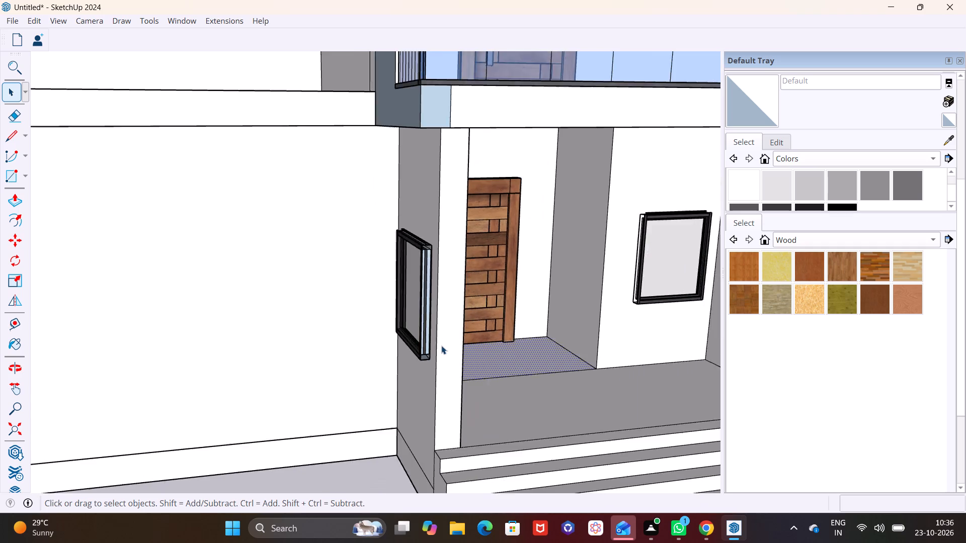
Stretch the side-wall window downward along the blue axis by about 1.43 and again by about 1.14.
middle_drag(441, 345, 677, 289)
scroll(621, 297, down, 4)
middle_drag(530, 288, 366, 314)
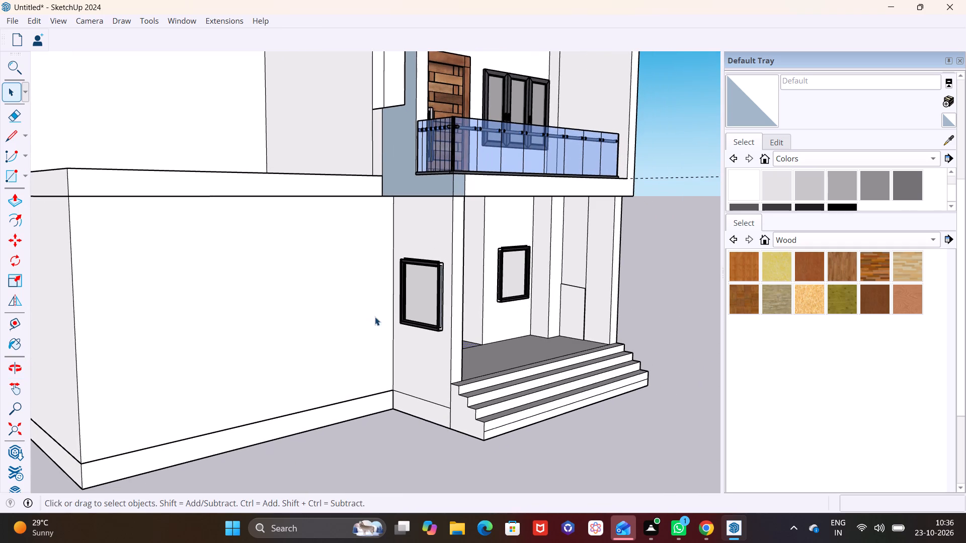
shift+middle_drag(385, 323, 387, 241)
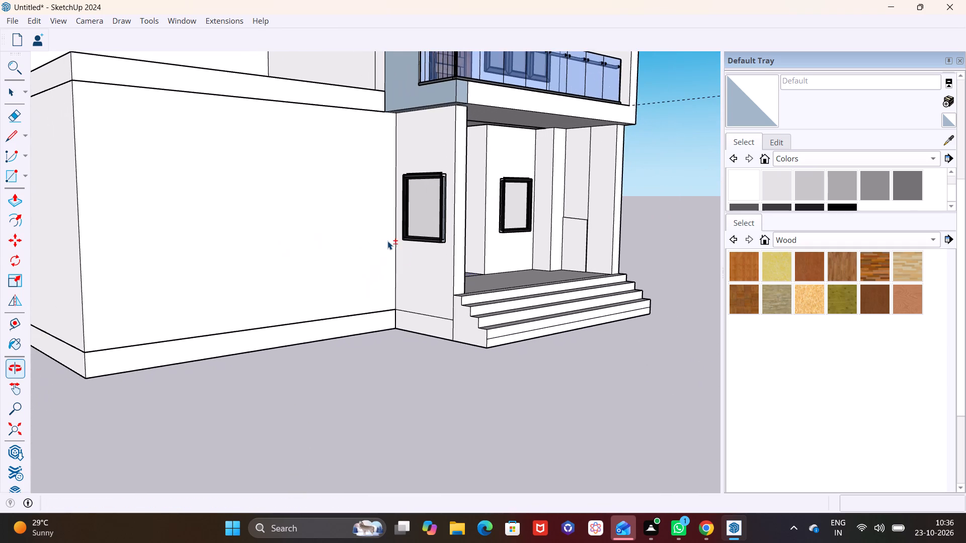
scroll(430, 256, up, 4)
middle_drag(430, 256, 400, 256)
click(396, 228)
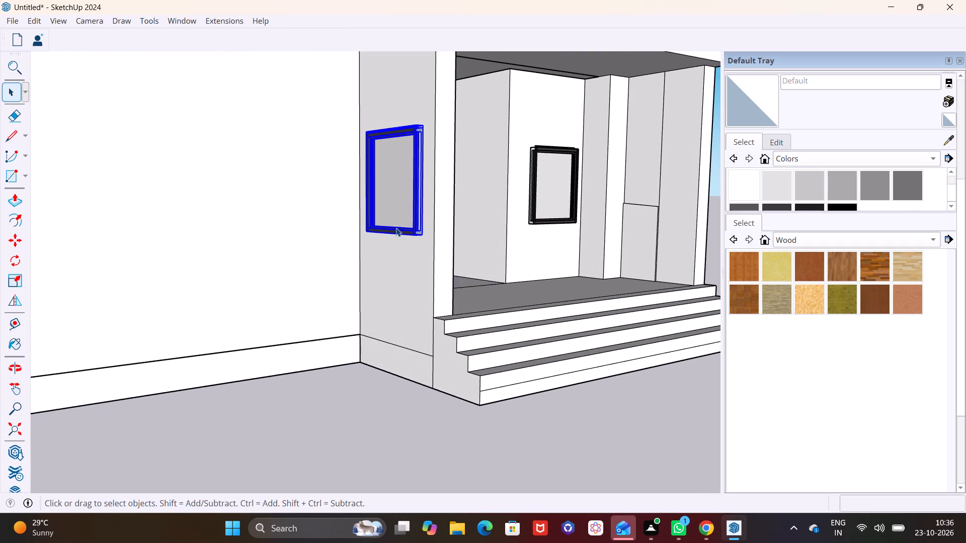
key(m)
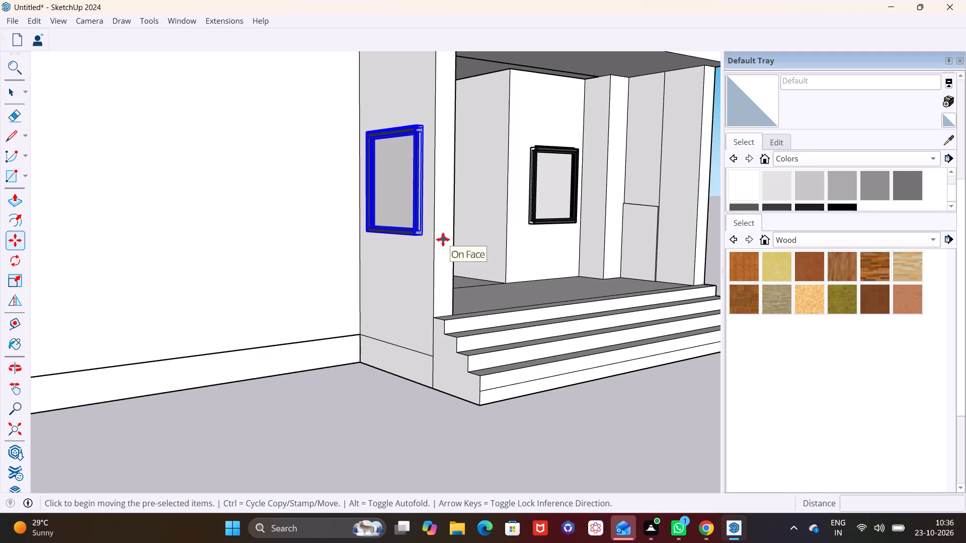
middle_drag(440, 235, 432, 166)
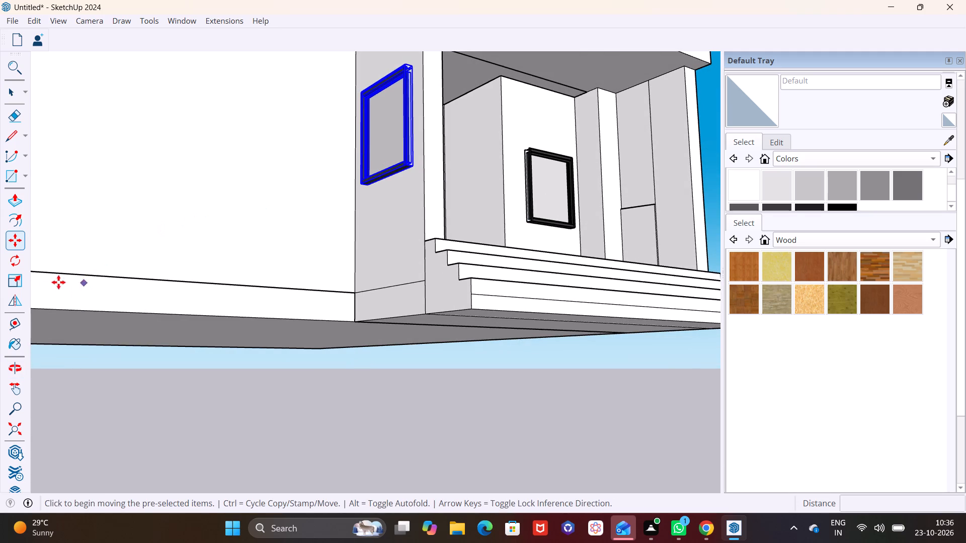
click(16, 285)
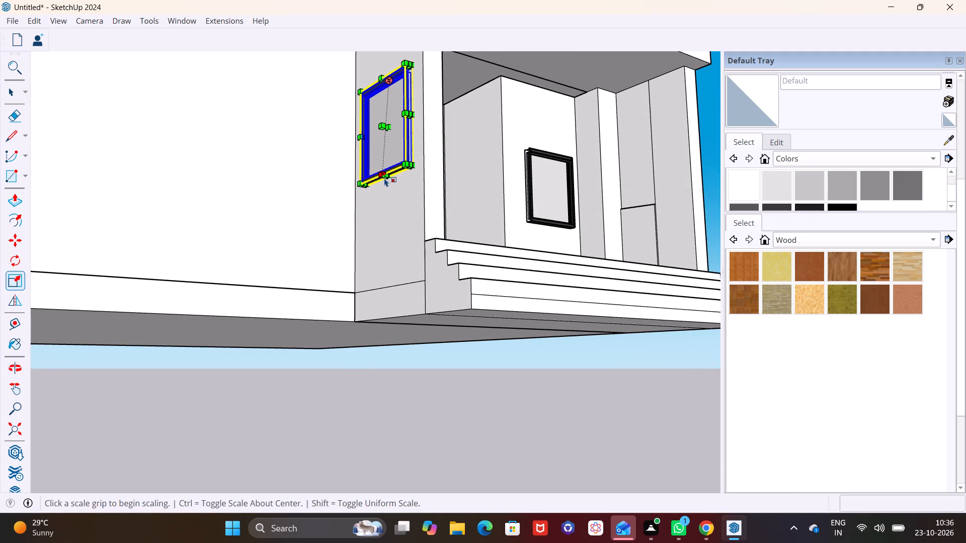
click(388, 176)
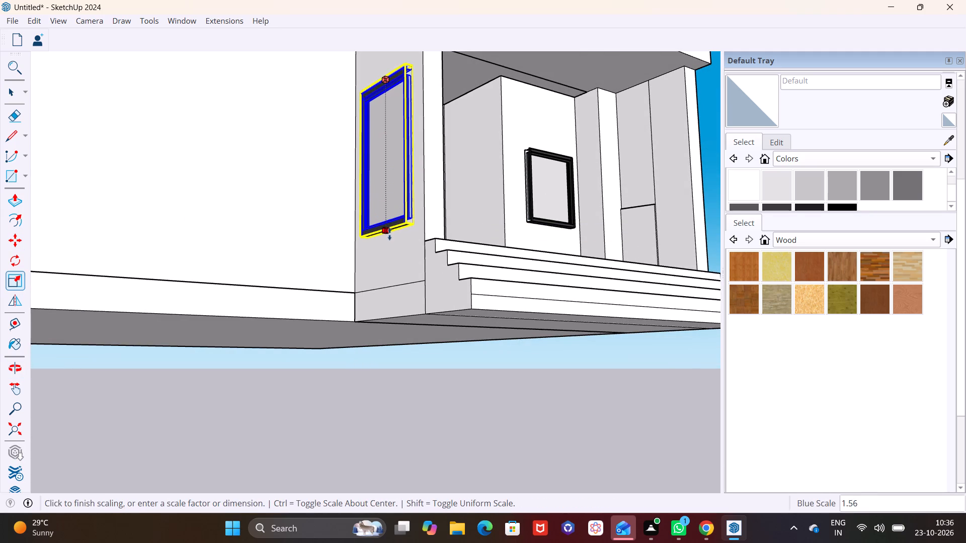
click(351, 217)
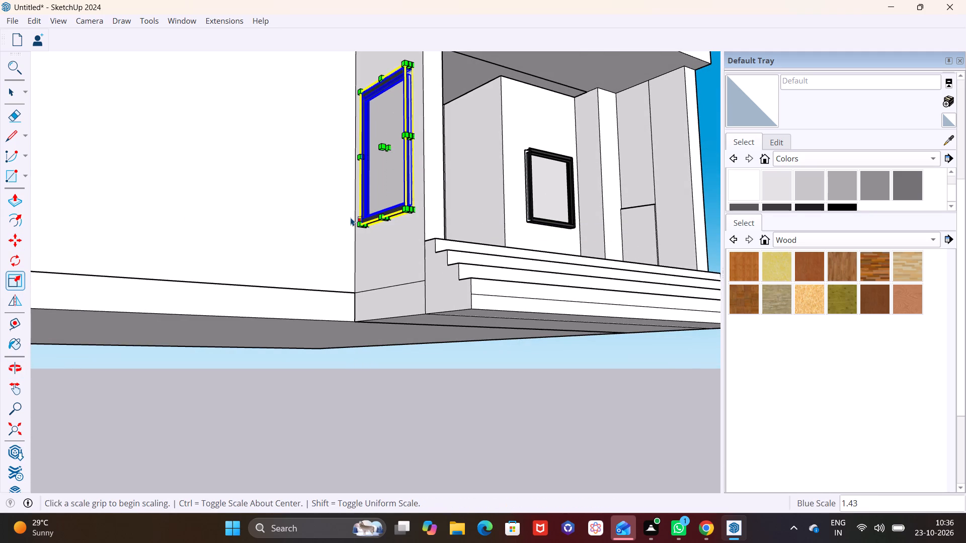
click(389, 222)
click(390, 238)
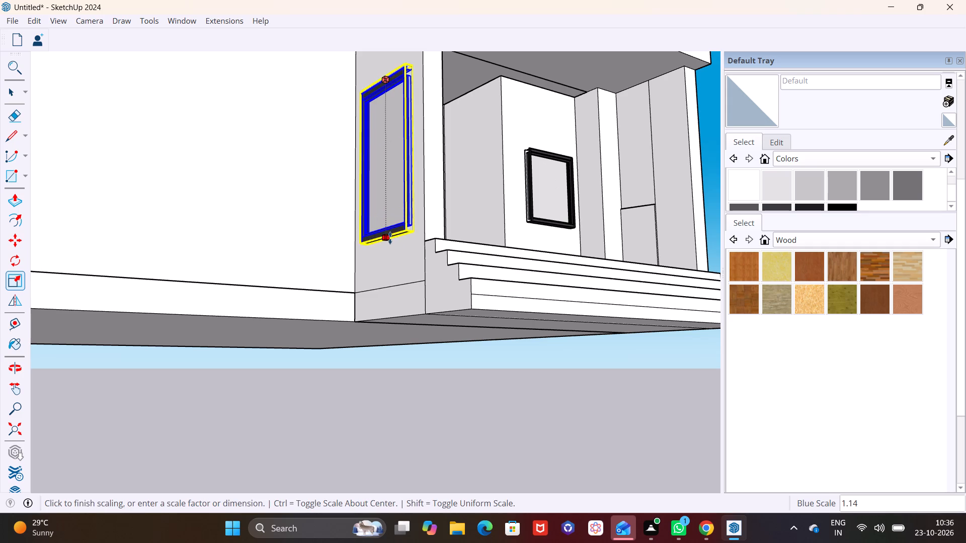
key(space)
click(370, 384)
Stretch the side-wall window upward towards the balcony slab, scaling about 1.63 on green and 1.40 on blue.
scroll(369, 332, down, 3)
middle_drag(385, 298, 377, 403)
scroll(382, 306, down, 4)
middle_drag(395, 315, 572, 284)
scroll(434, 269, down, 2)
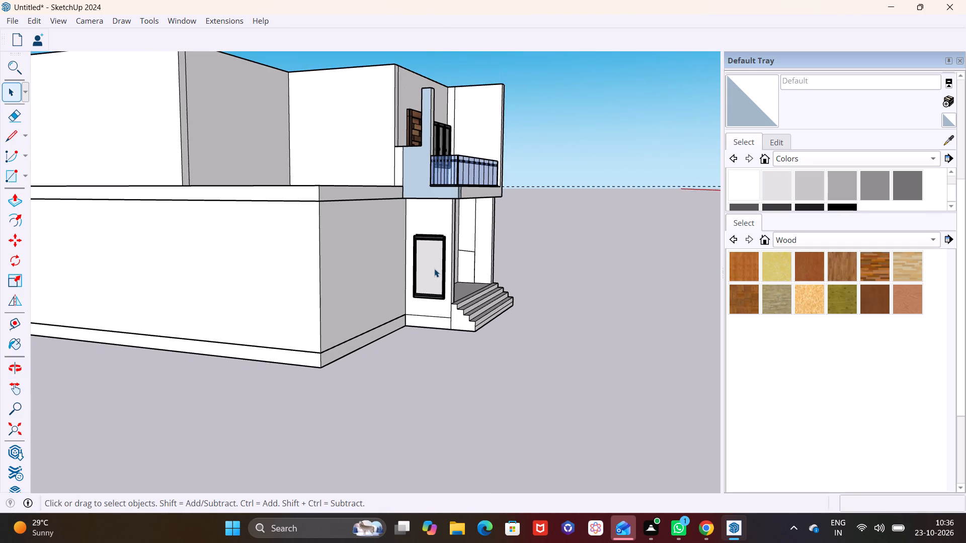
middle_drag(414, 246, 325, 246)
shift+middle_drag(439, 260, 338, 295)
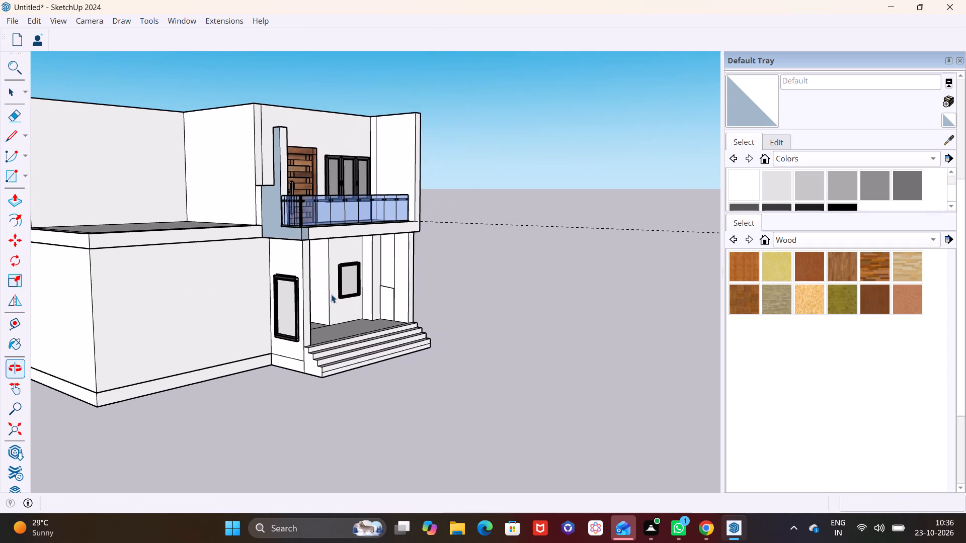
scroll(306, 278, up, 2)
shift+middle_drag(283, 286, 320, 274)
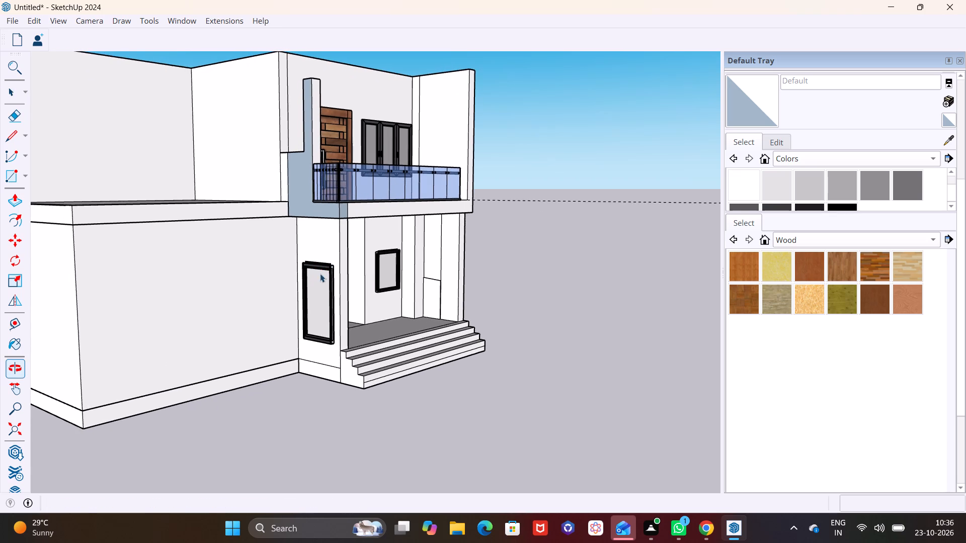
click(316, 264)
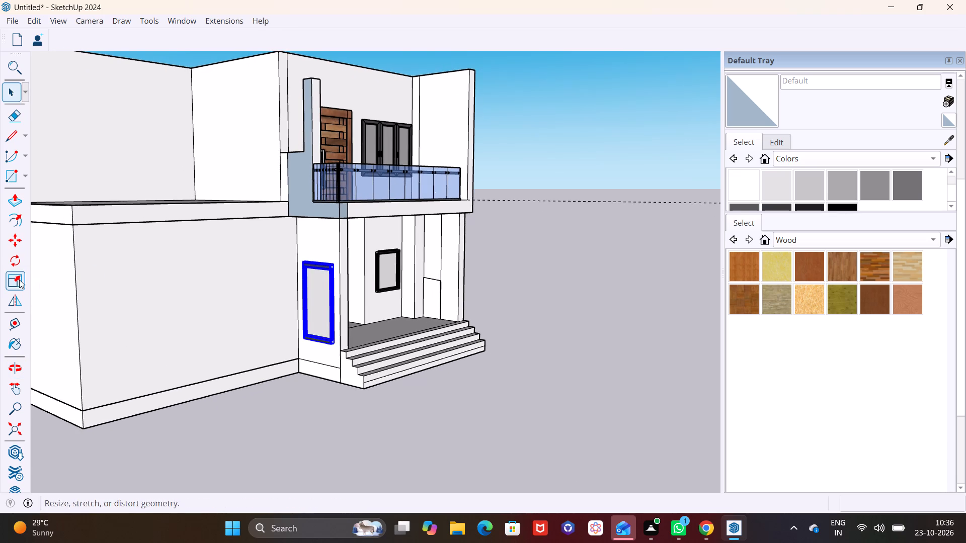
click(19, 280)
scroll(237, 317, up, 1)
middle_drag(230, 322, 173, 364)
scroll(317, 289, up, 6)
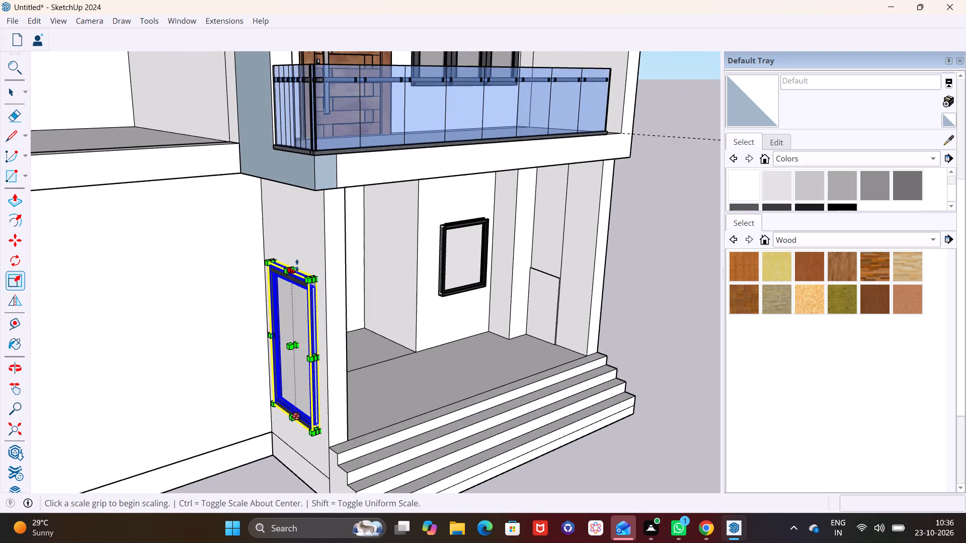
scroll(297, 265, up, 1)
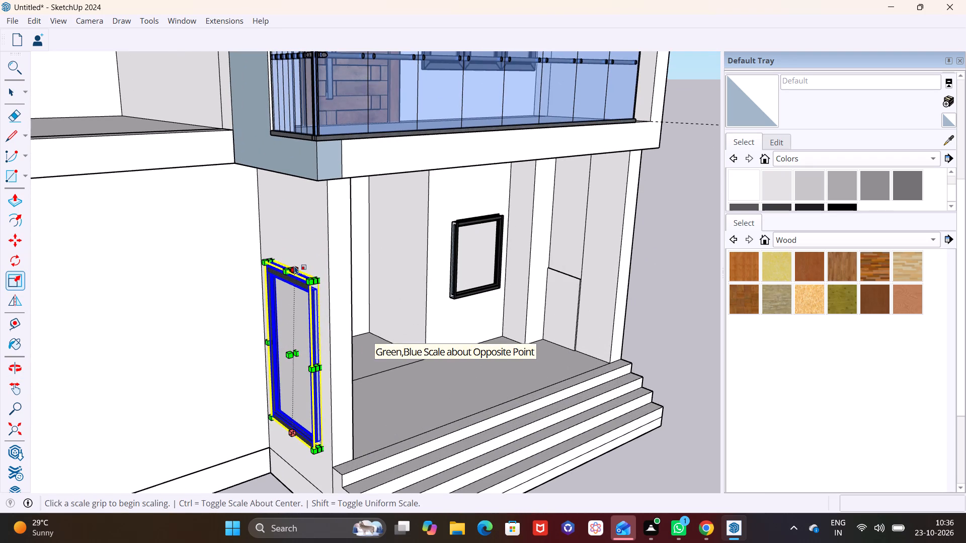
click(294, 265)
click(297, 200)
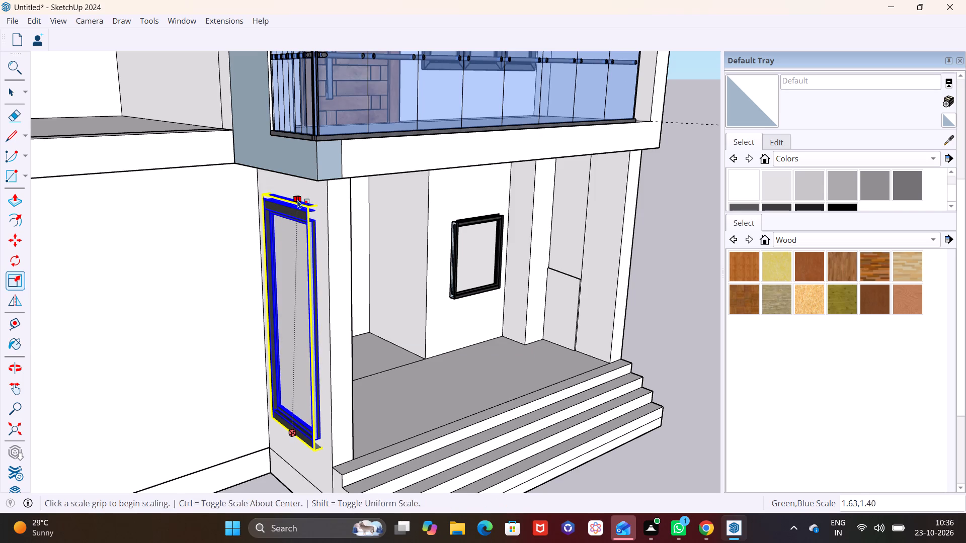
key(space)
click(657, 315)
Examine the enlarged side-wall window and the whole house front from several outside views.
scroll(242, 337, down, 3)
middle_drag(285, 327, 321, 307)
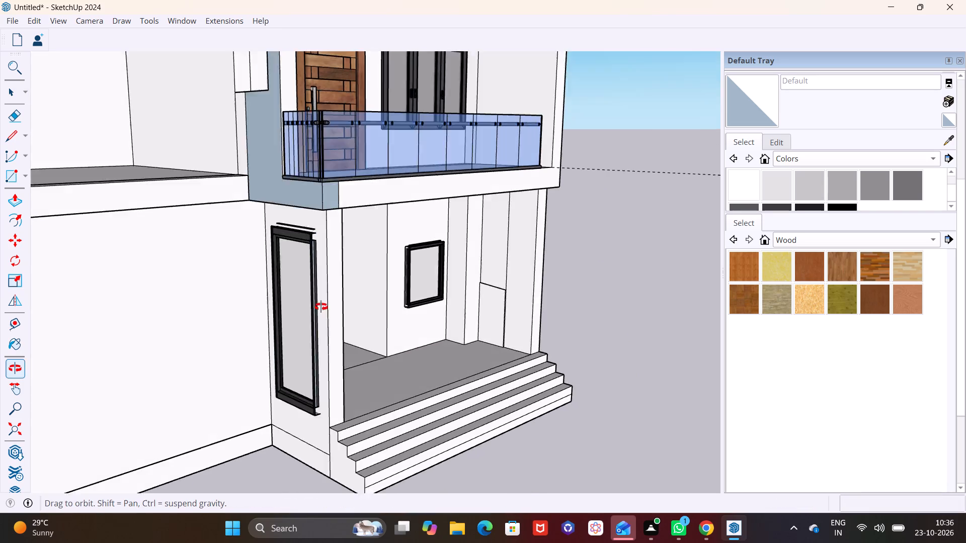
middle_drag(321, 307, 458, 290)
middle_drag(452, 319, 452, 306)
scroll(447, 318, up, 1)
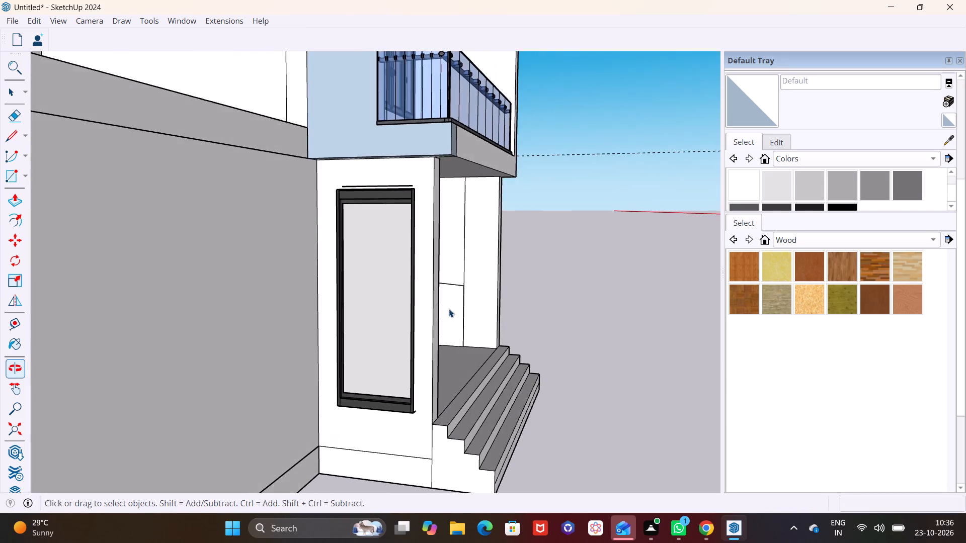
scroll(441, 320, down, 8)
middle_drag(419, 335, 344, 340)
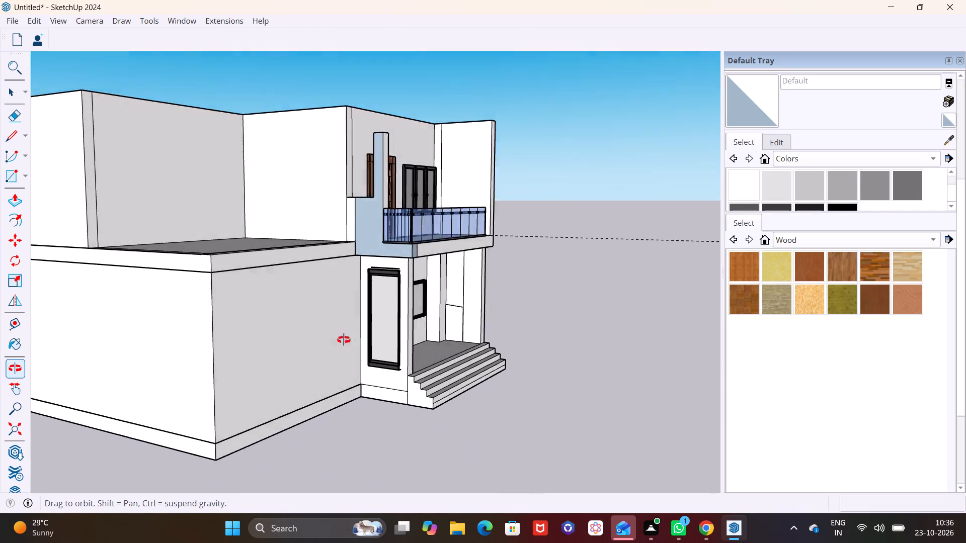
middle_drag(344, 340, 183, 348)
scroll(308, 334, down, 2)
middle_drag(354, 346, 308, 350)
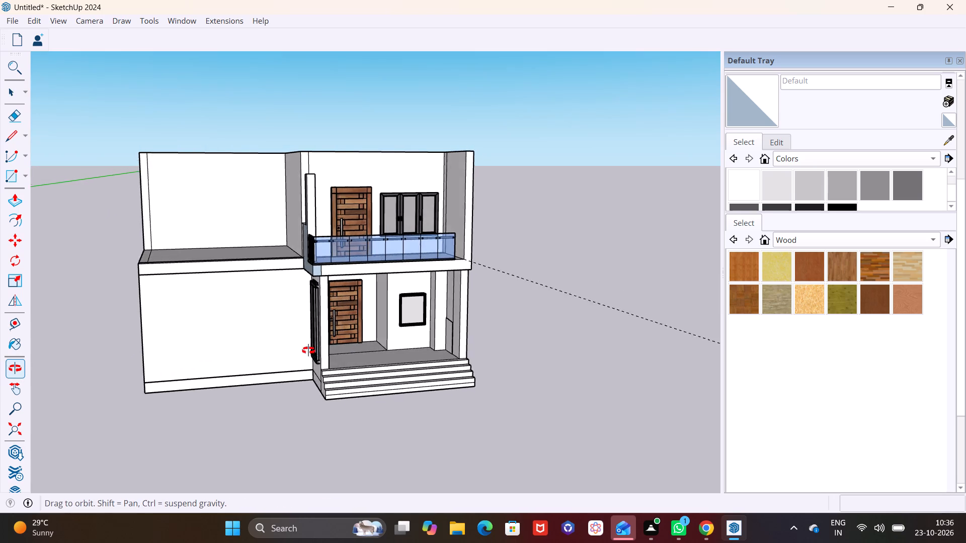
middle_drag(308, 350, 294, 335)
shift+middle_drag(285, 294, 244, 352)
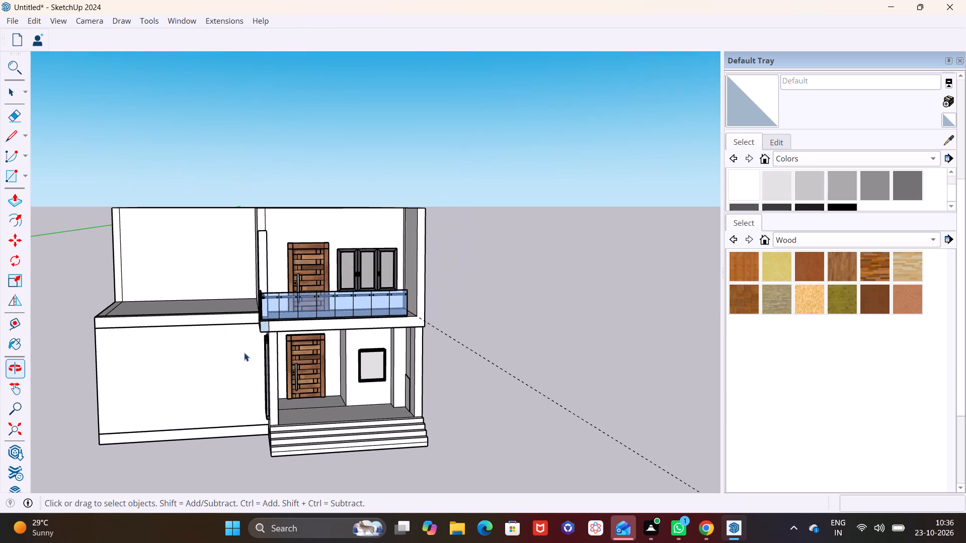
scroll(325, 276, up, 1)
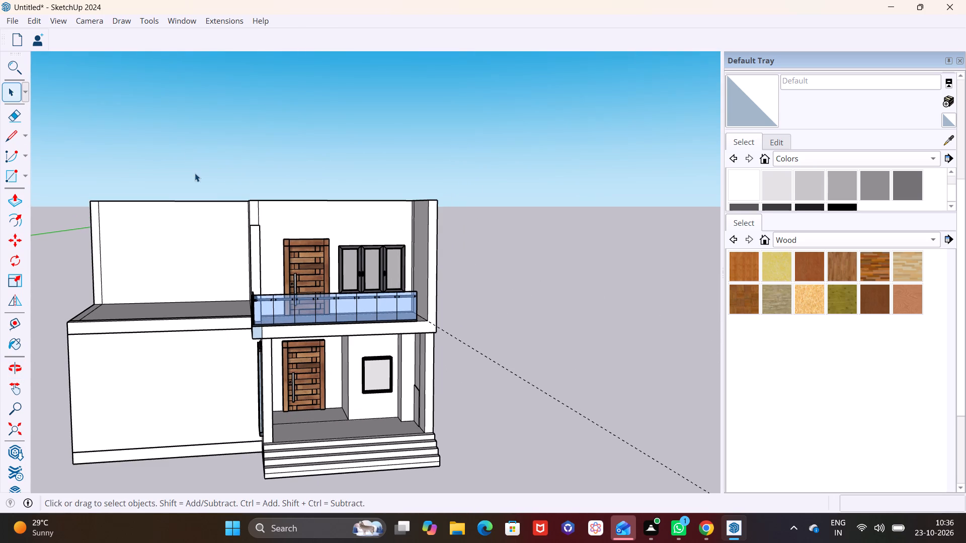
Search the 3D Warehouse models for "CNC CUTTINGS".
click(181, 26)
click(208, 116)
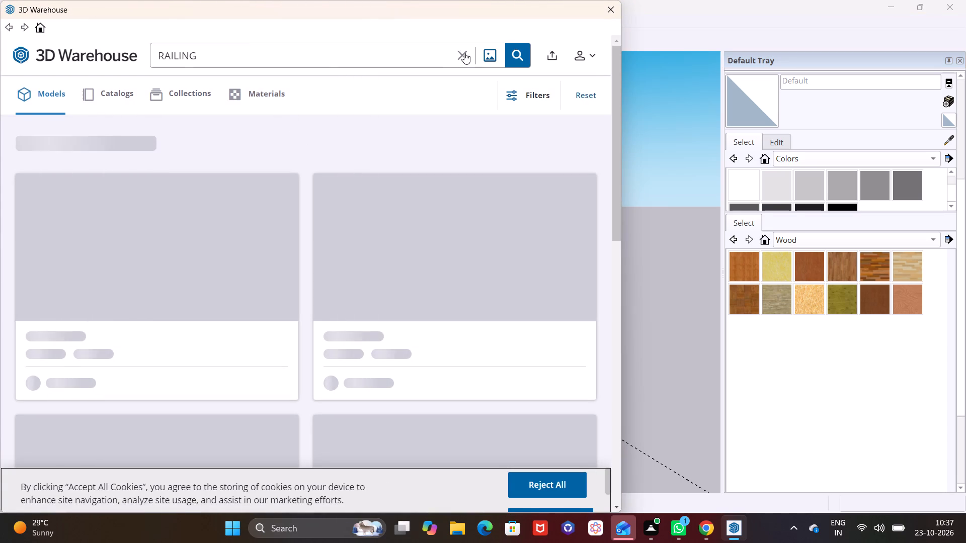
click(464, 53)
text(CNC)
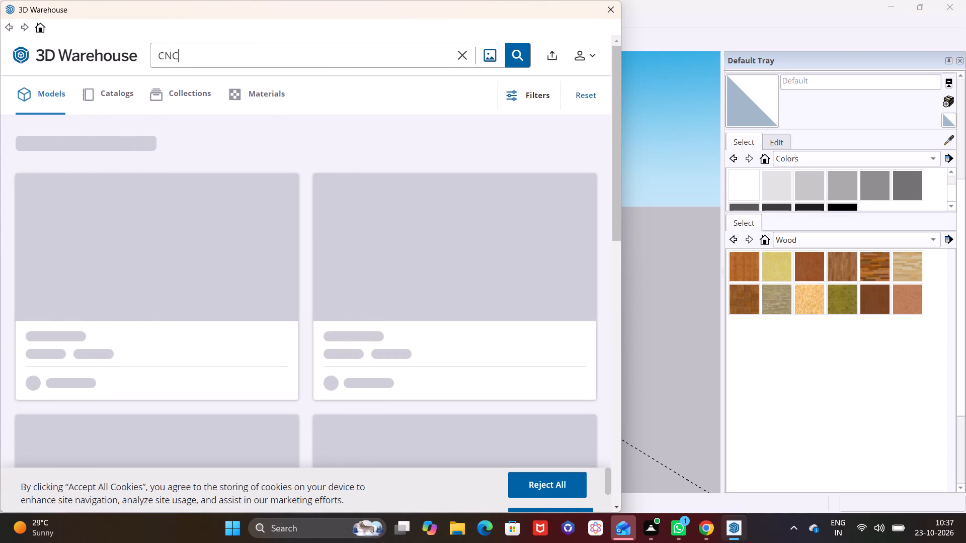
key(space)
key(c)
text(UR)
key(BackSpace)
key(t)
text(TI)
text(NGS)
key(Return)
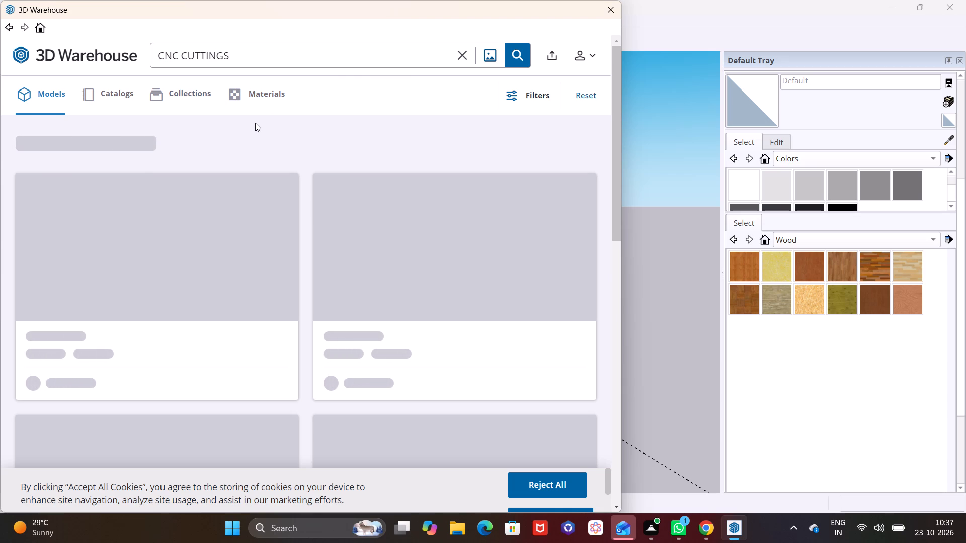
click(615, 508)
click(615, 508)
click(615, 508)
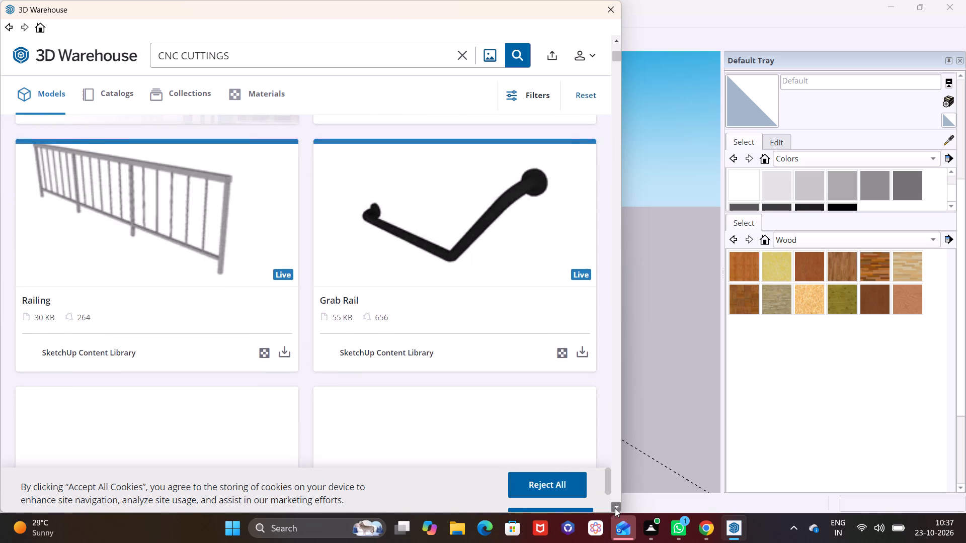
click(515, 61)
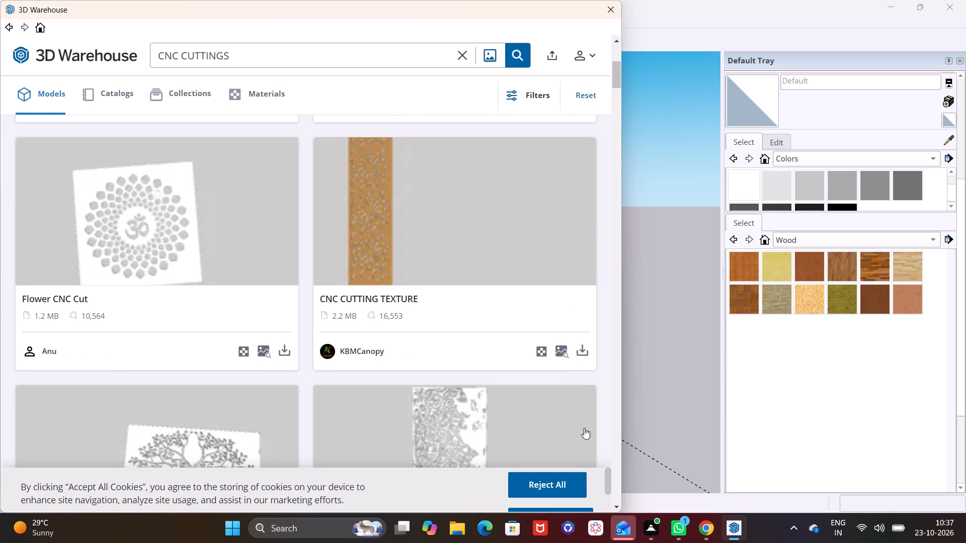
Look through the CNC cutting models, loading more results, for a patterned jali screen panel suitable for the house front.
click(617, 508)
click(617, 508)
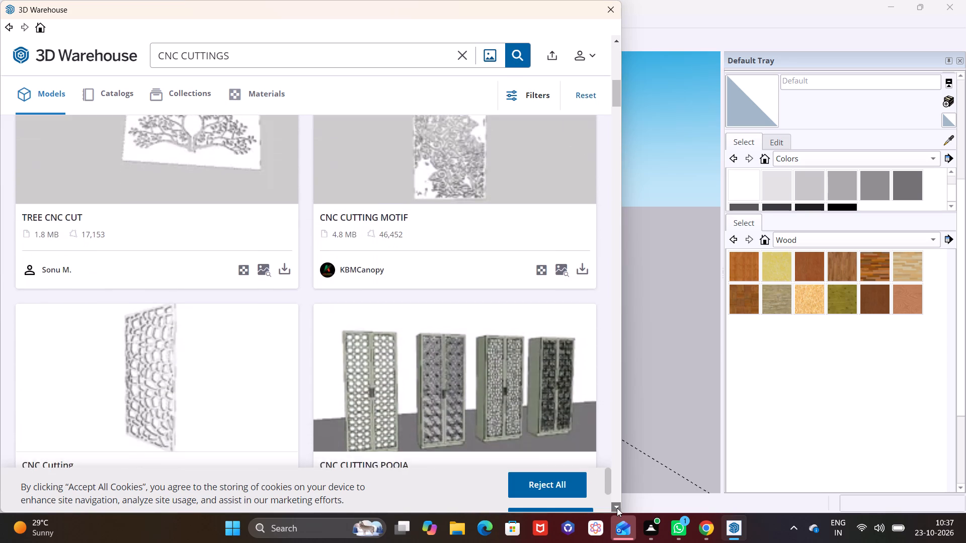
click(618, 508)
click(618, 508)
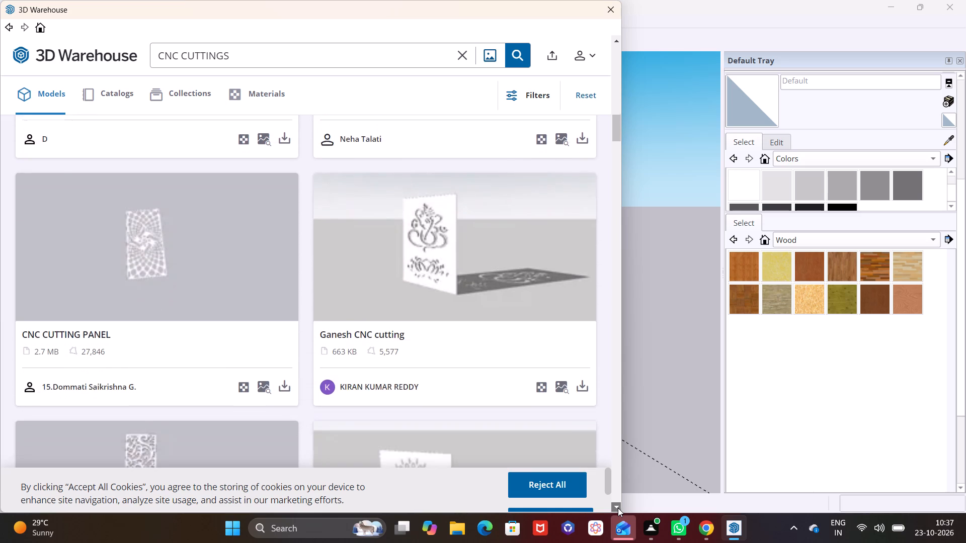
click(618, 508)
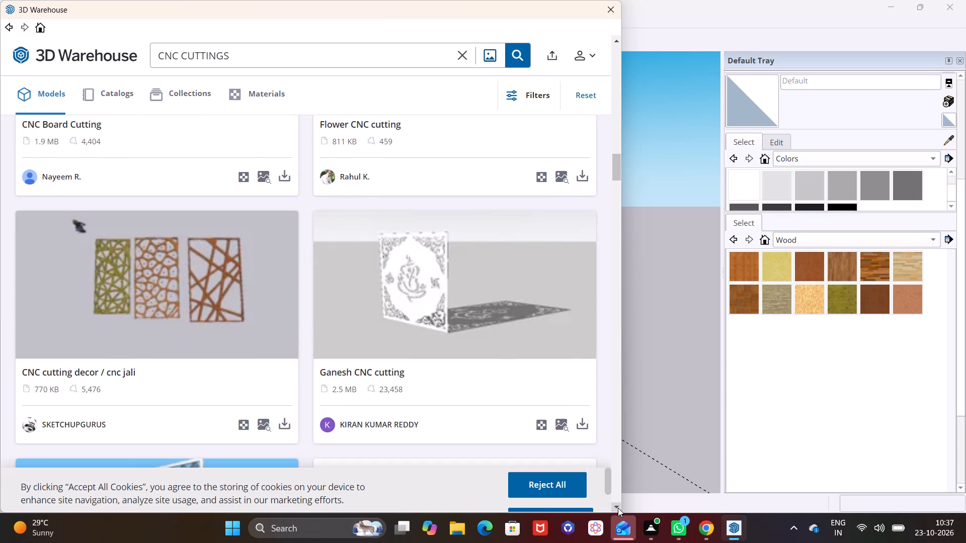
click(618, 508)
click(618, 508)
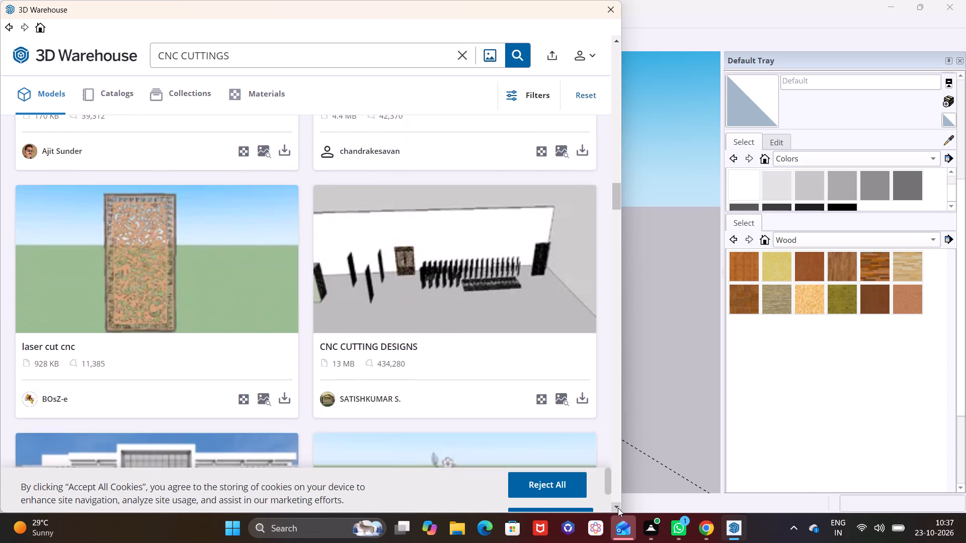
click(618, 508)
click(618, 508)
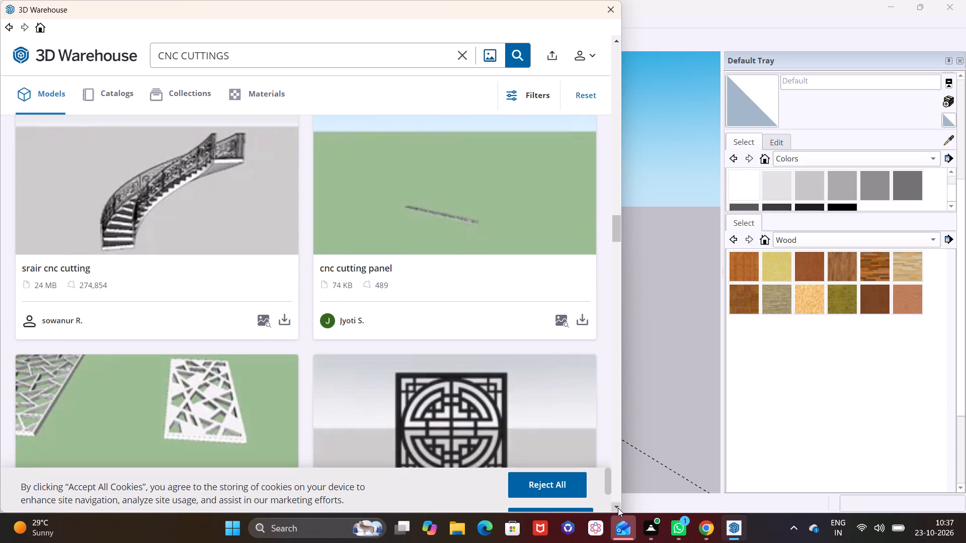
click(618, 508)
click(618, 508)
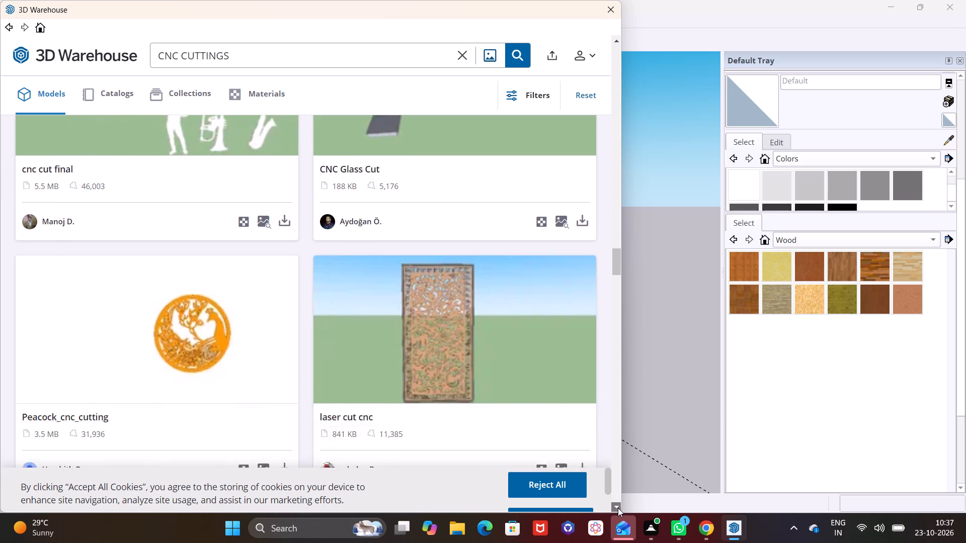
click(618, 508)
click(618, 508)
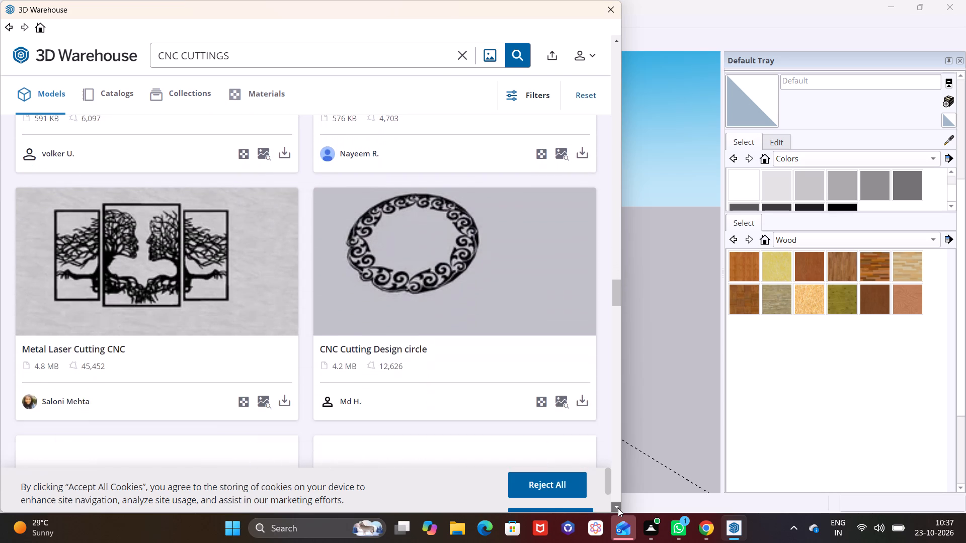
click(618, 508)
click(618, 508)
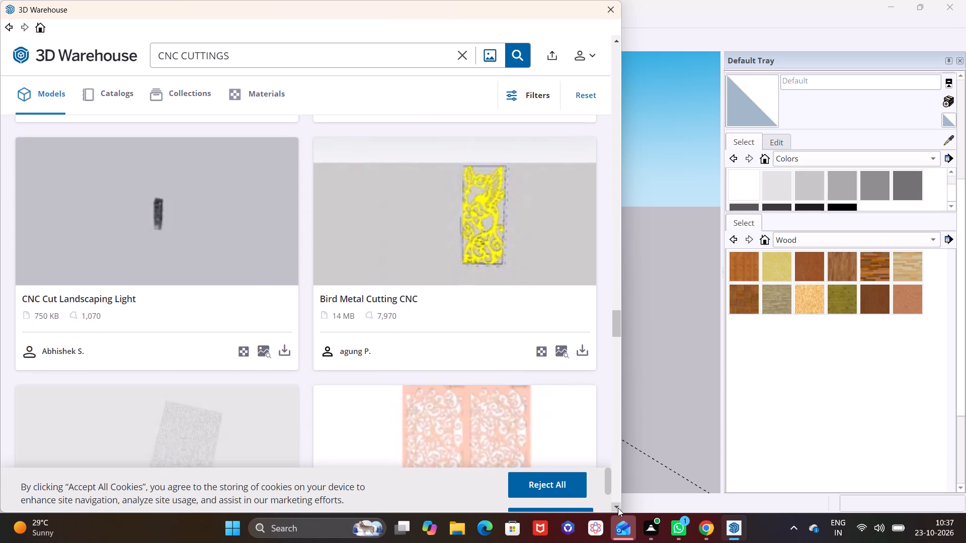
click(618, 508)
click(618, 508)
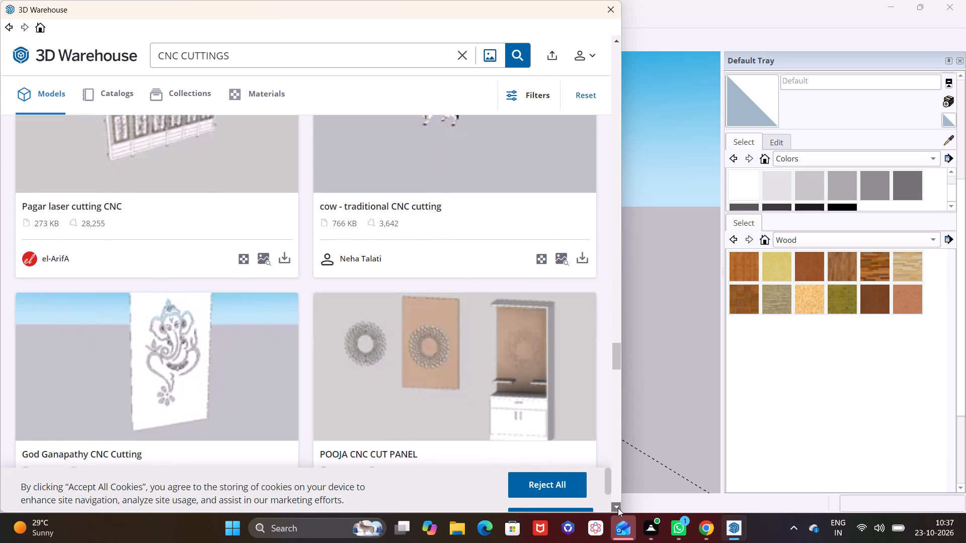
click(618, 508)
click(618, 508)
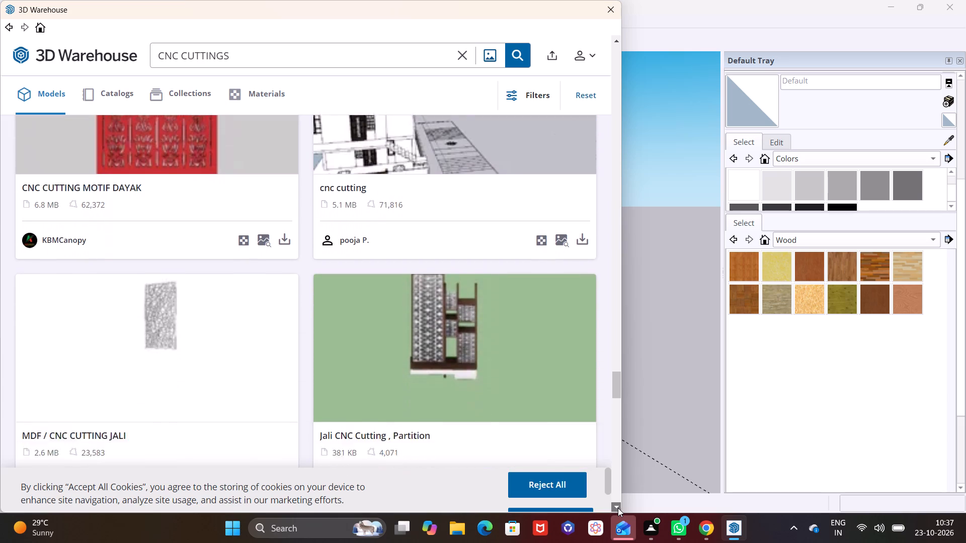
click(618, 508)
click(618, 508)
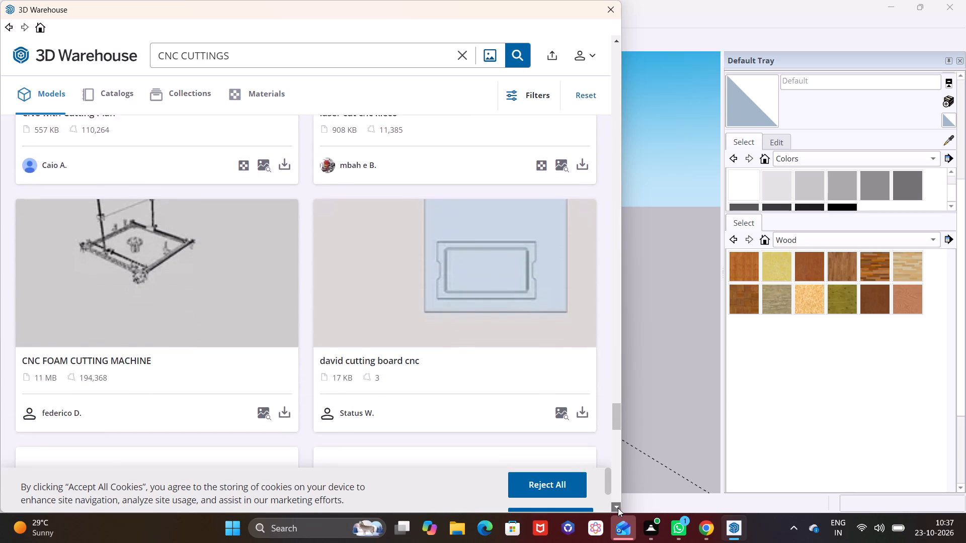
click(618, 508)
click(618, 508)
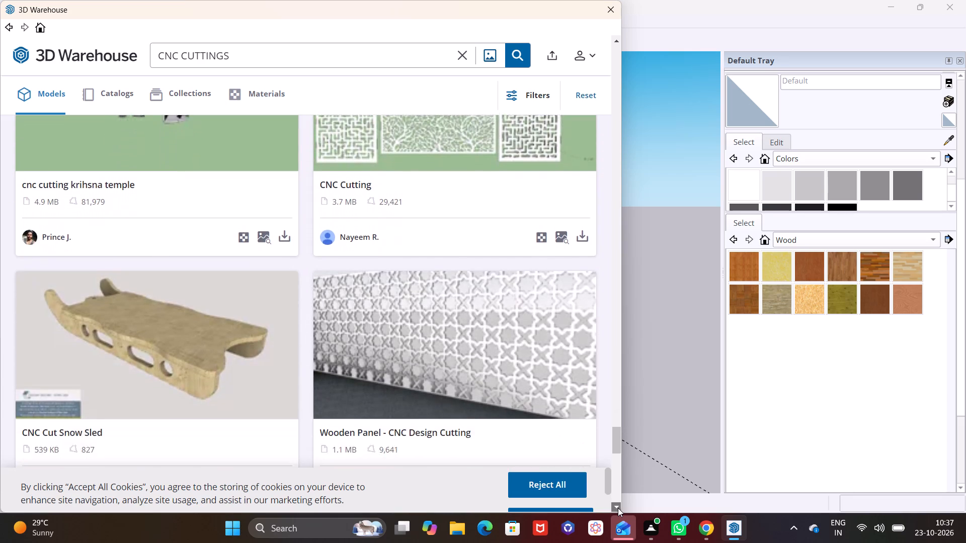
click(618, 508)
click(618, 508)
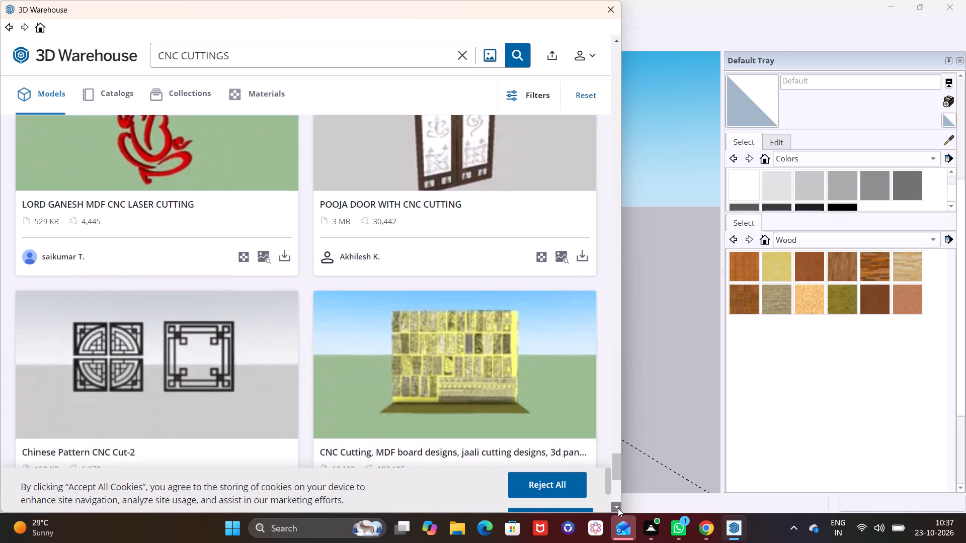
click(618, 508)
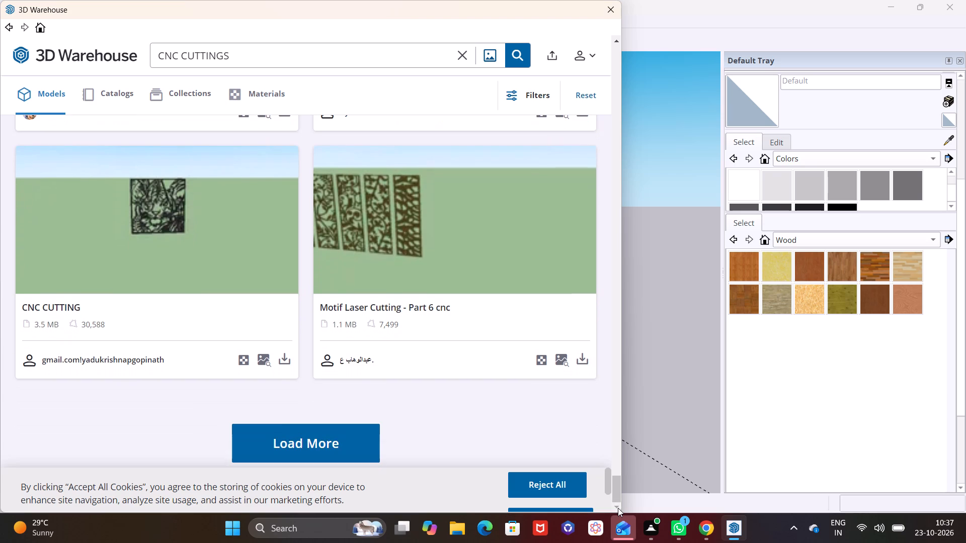
click(358, 443)
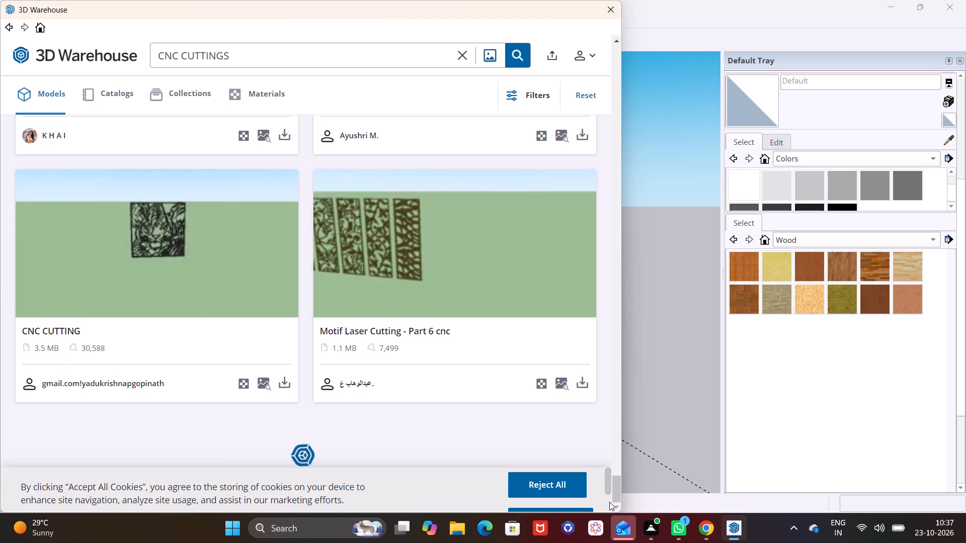
click(618, 504)
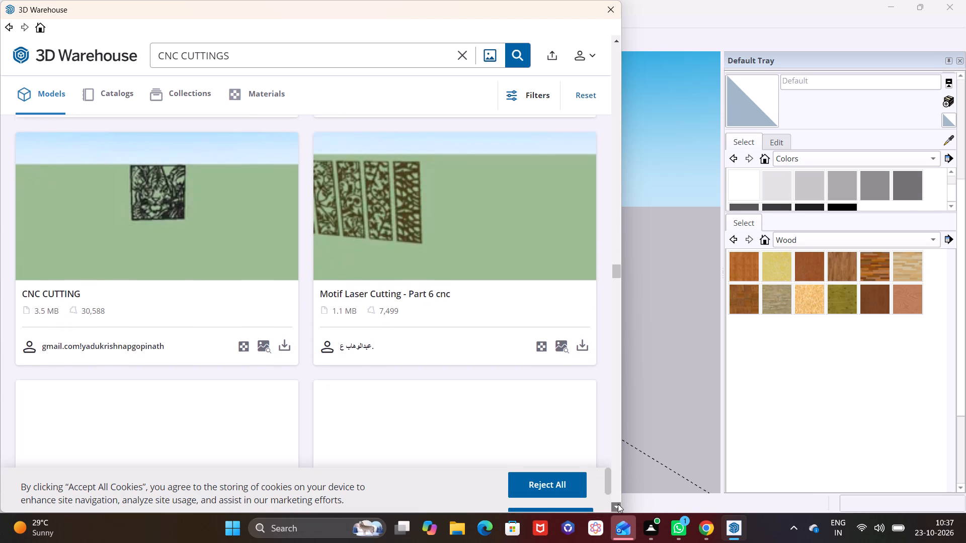
click(618, 504)
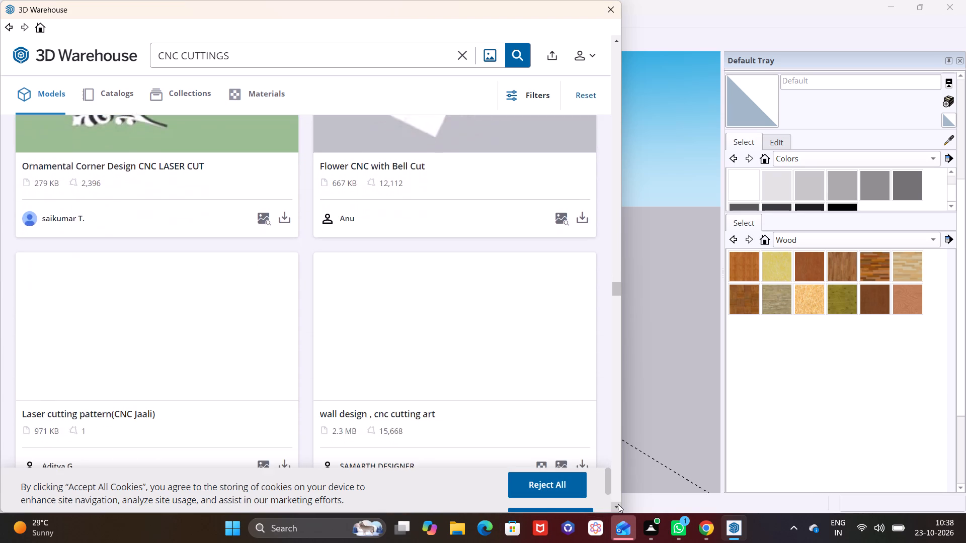
click(618, 504)
click(618, 504)
click(618, 504)
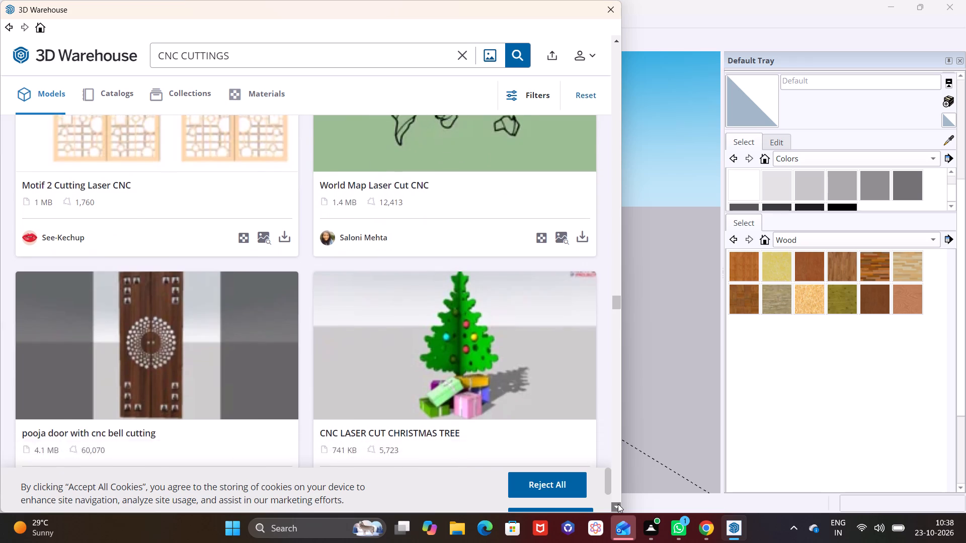
click(618, 504)
click(618, 504)
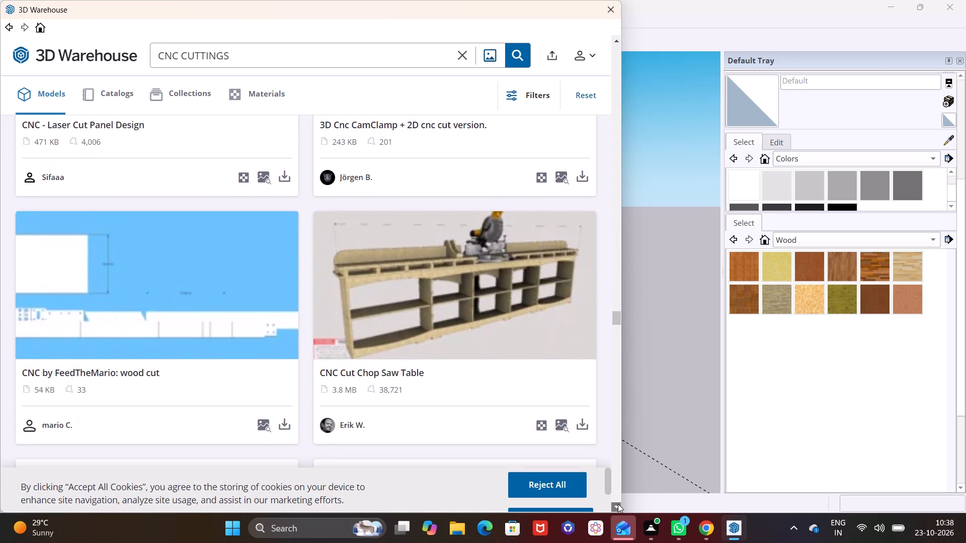
click(618, 504)
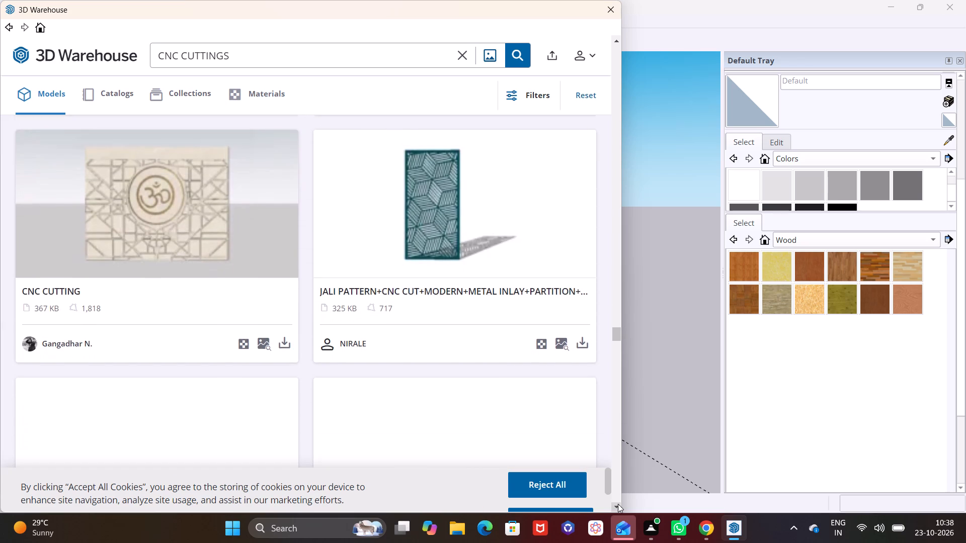
click(618, 504)
click(618, 504)
click(618, 504)
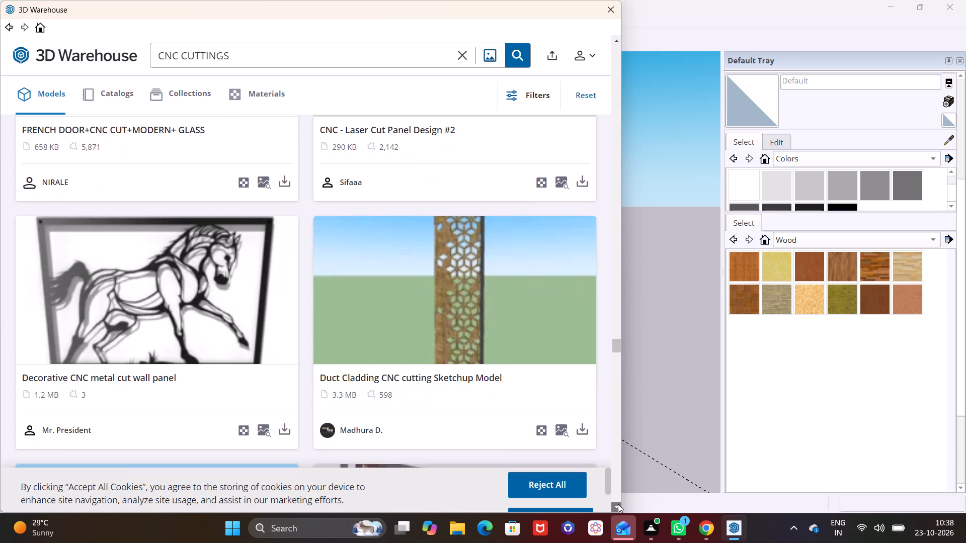
double_click(618, 504)
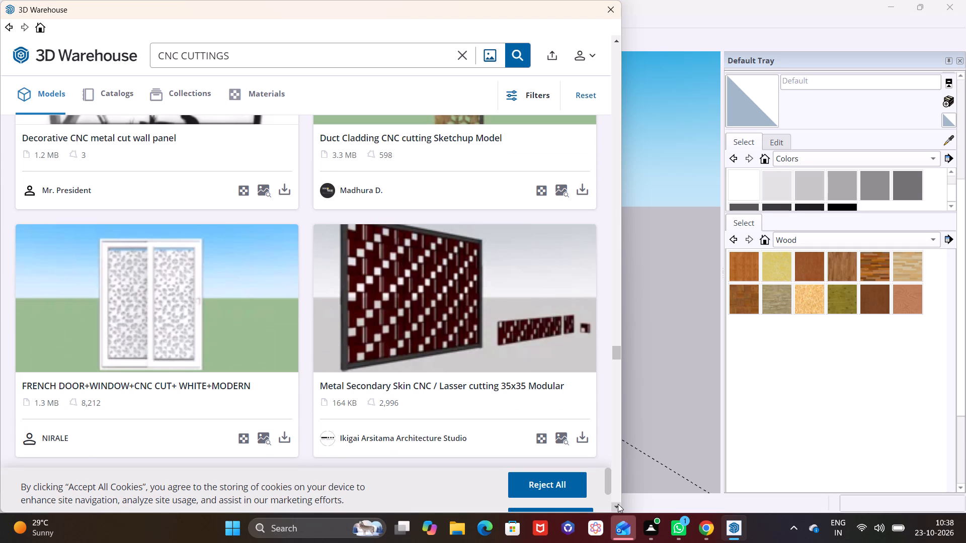
click(618, 504)
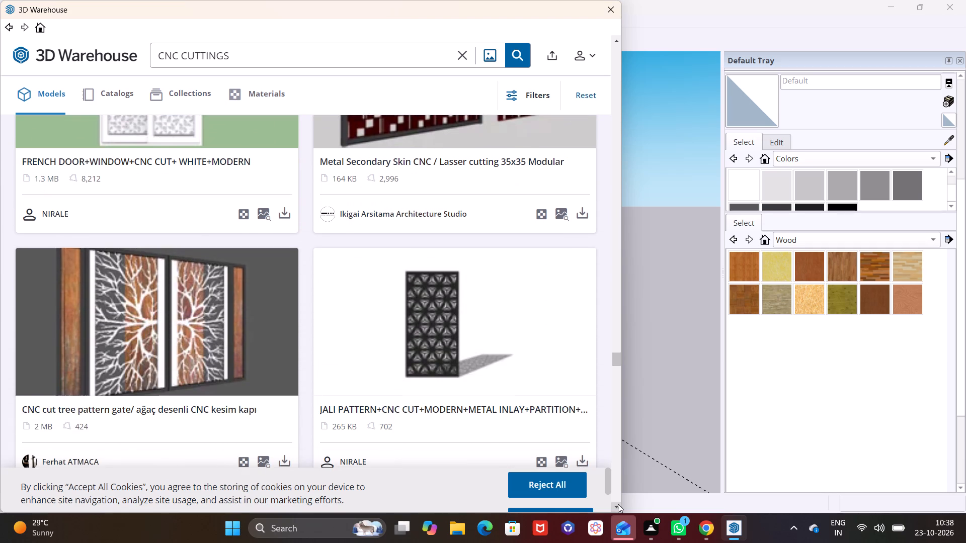
click(618, 504)
click(618, 504)
Download NIRALE's black triangle-patterned "JALI PATTERN+CNC CUT+MODERN+METAL INLAY+PARTITION" panel into the model and place it at the balcony railing's top, in front of the upper window.
click(584, 409)
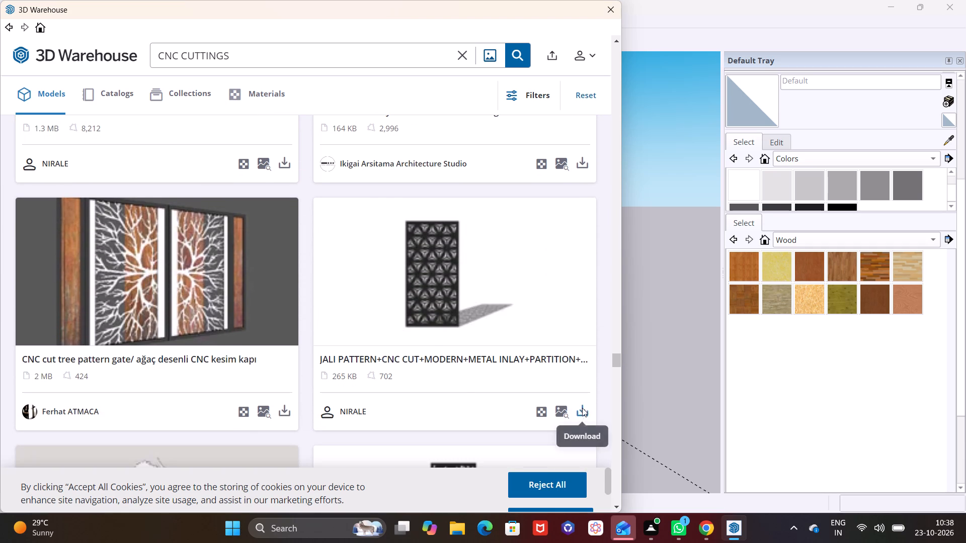
click(273, 275)
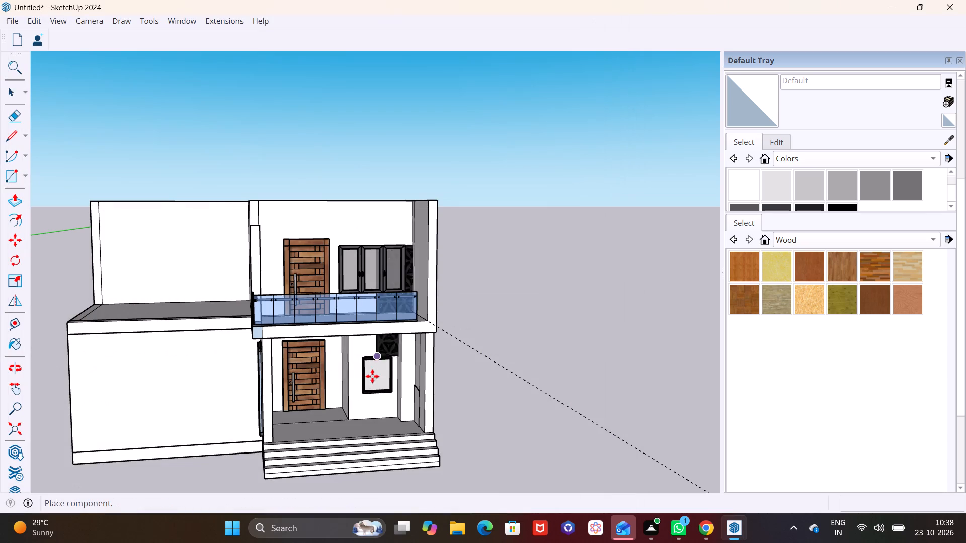
click(363, 295)
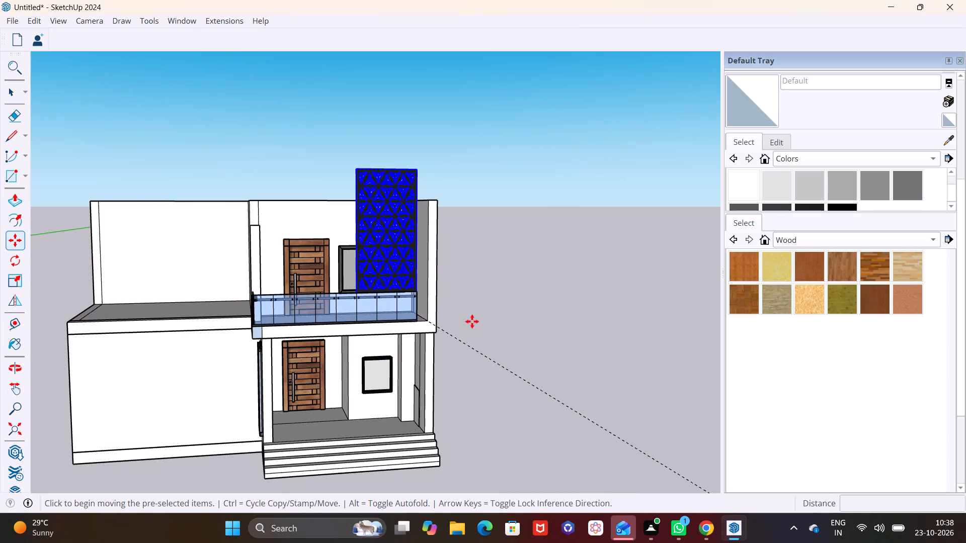
key(space)
click(473, 322)
middle_drag(449, 286, 593, 312)
scroll(491, 274, up, 5)
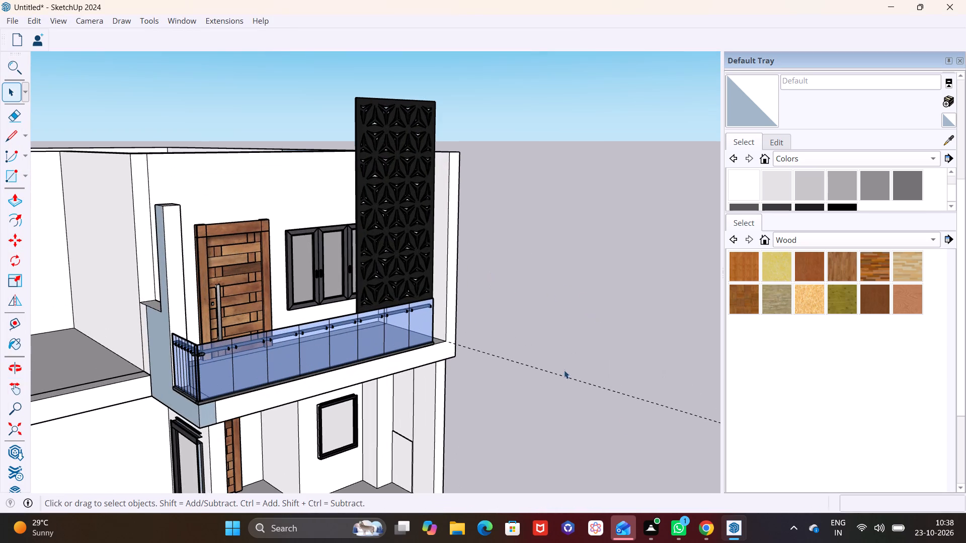
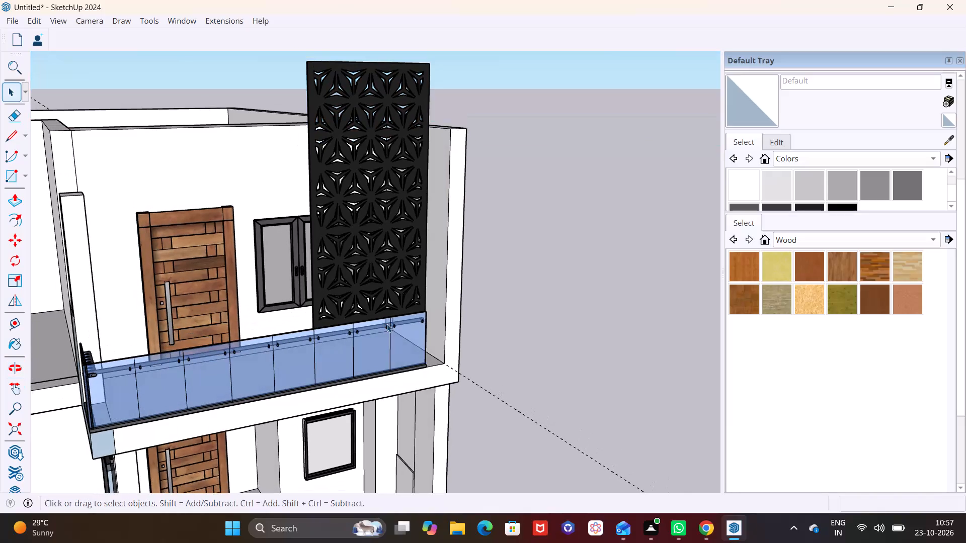
Scale the black jali panel's height down from its top edge to about 0.8.
middle_drag(390, 288, 349, 379)
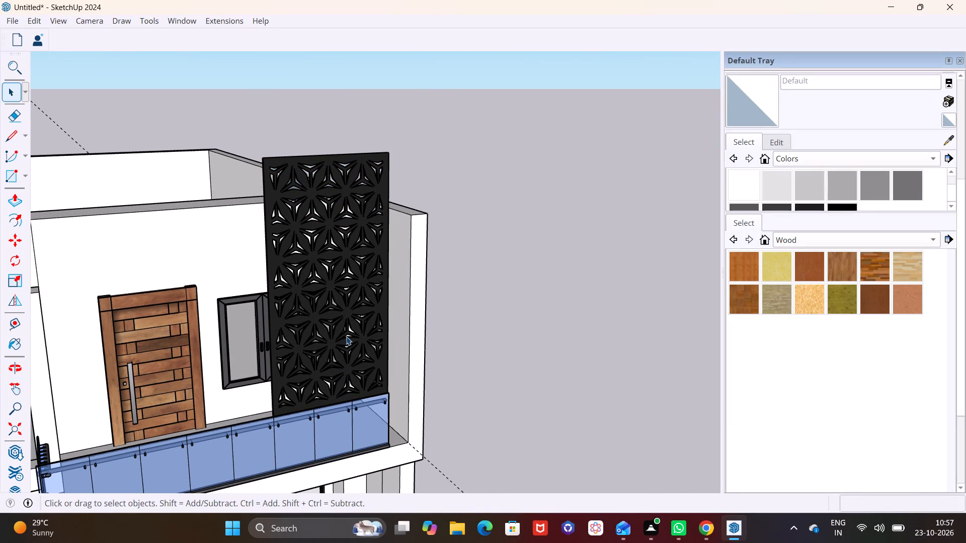
shift+middle_drag(346, 336, 485, 343)
click(465, 217)
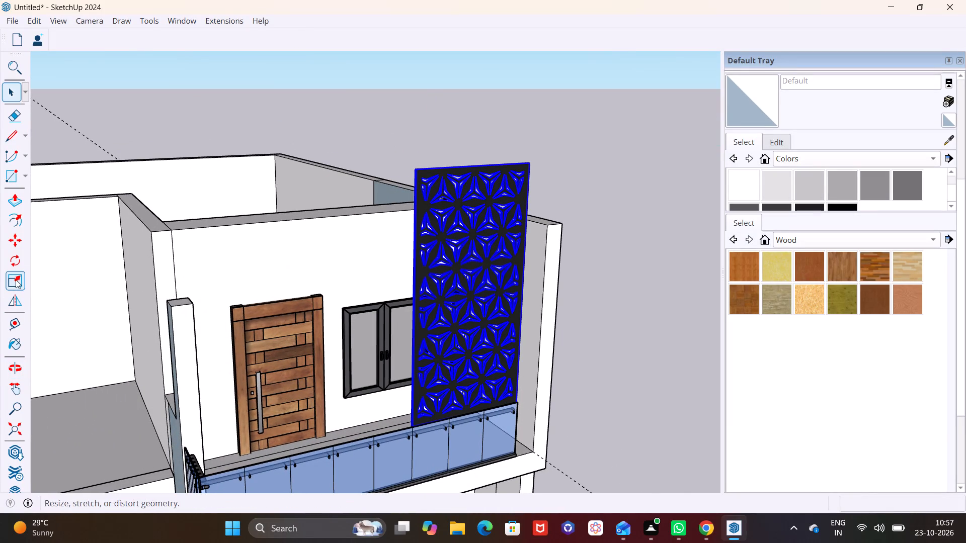
click(16, 280)
middle_drag(433, 233, 412, 346)
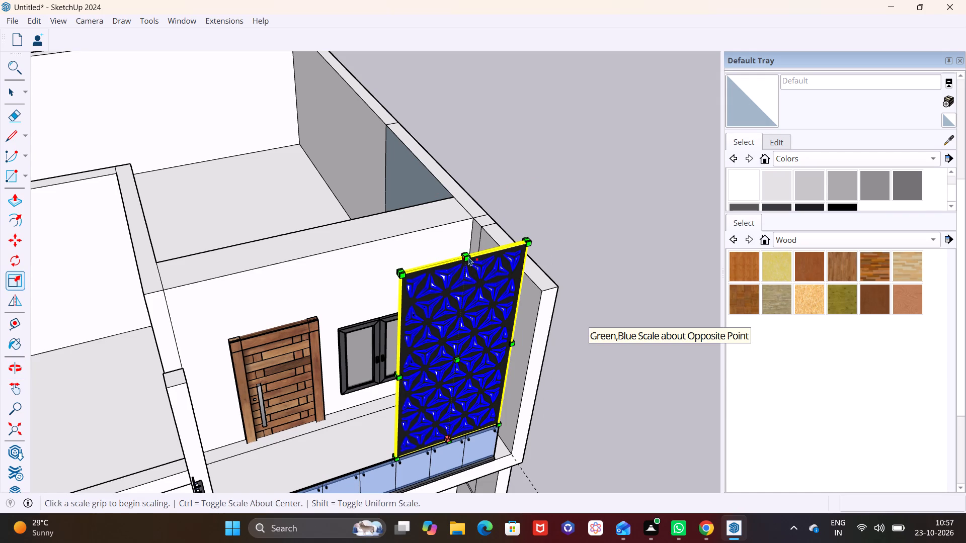
scroll(466, 256, up, 9)
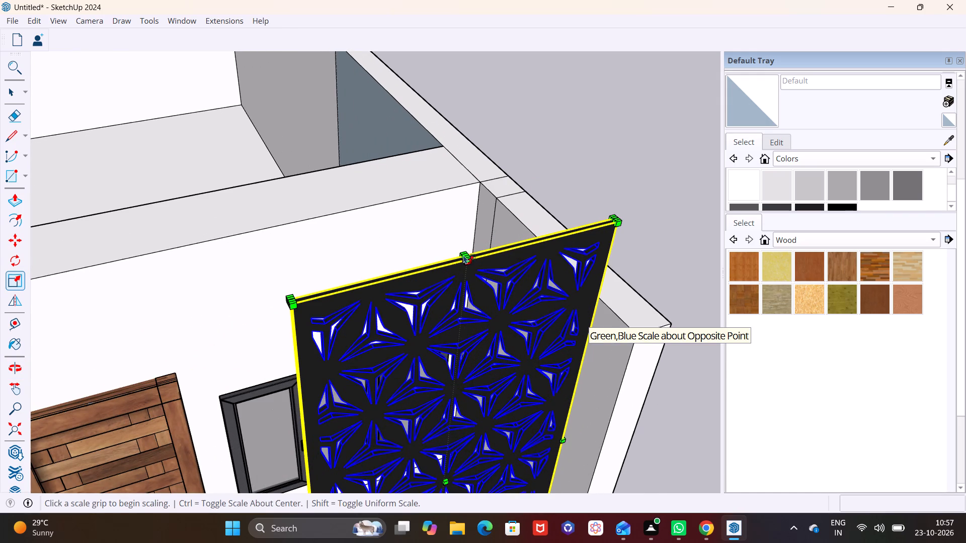
click(461, 254)
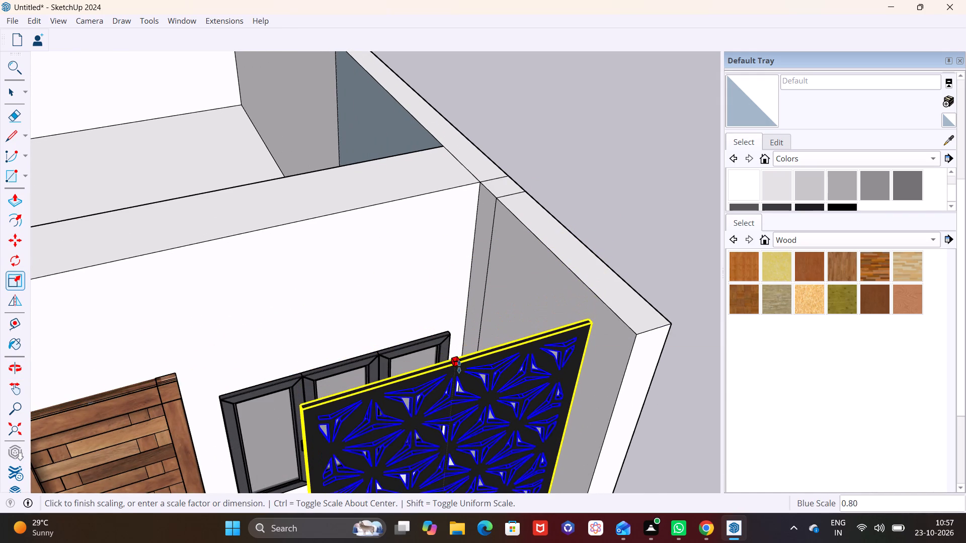
click(456, 375)
key(space)
click(624, 238)
Stretch the front balcony glass railing lengthwise by a factor of about 1.06 so its end reaches the side wall.
middle_drag(541, 323, 410, 244)
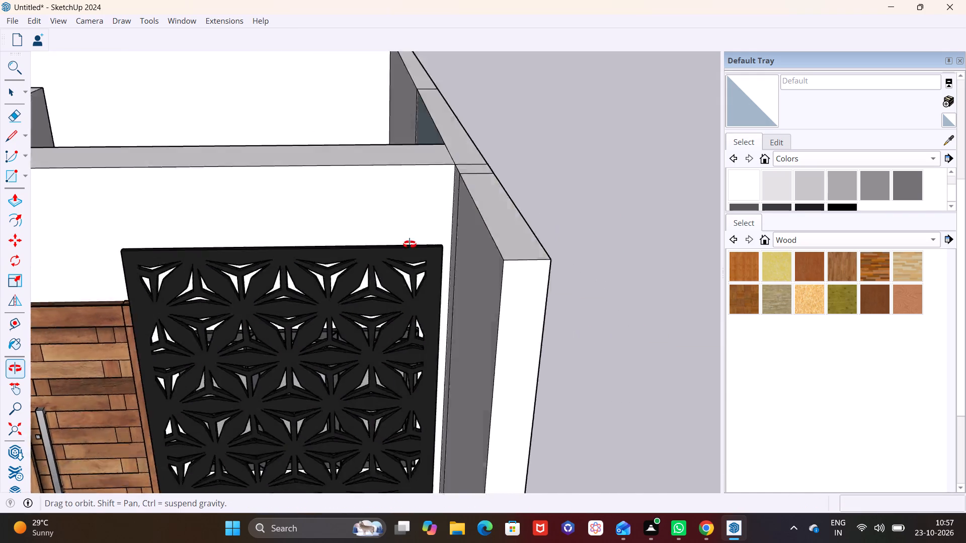
middle_drag(410, 244, 359, 221)
scroll(387, 282, up, 2)
shift+middle_drag(380, 288, 448, 141)
scroll(400, 325, down, 6)
middle_drag(381, 346, 382, 280)
click(372, 411)
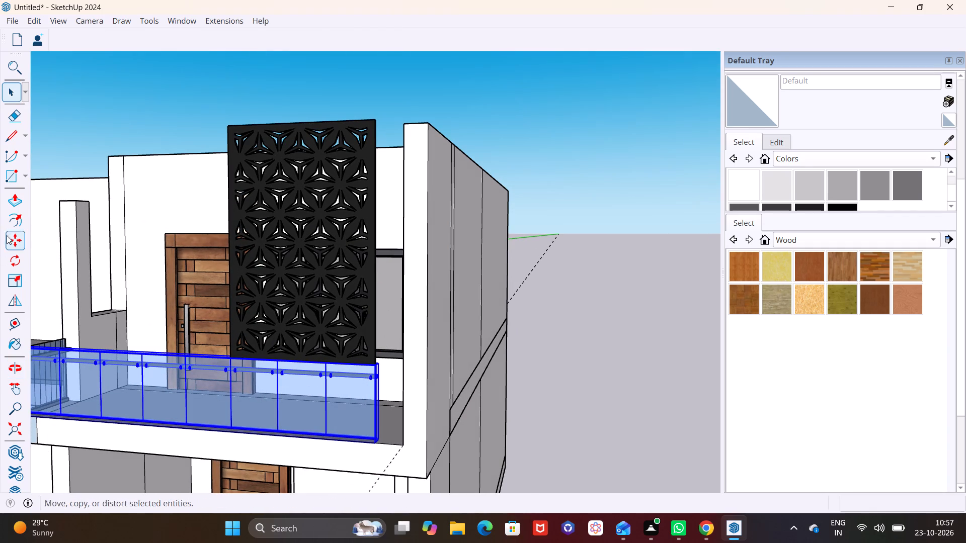
click(15, 276)
middle_drag(264, 334, 167, 334)
shift+middle_drag(275, 382, 298, 268)
scroll(365, 329, up, 7)
middle_drag(311, 268, 300, 337)
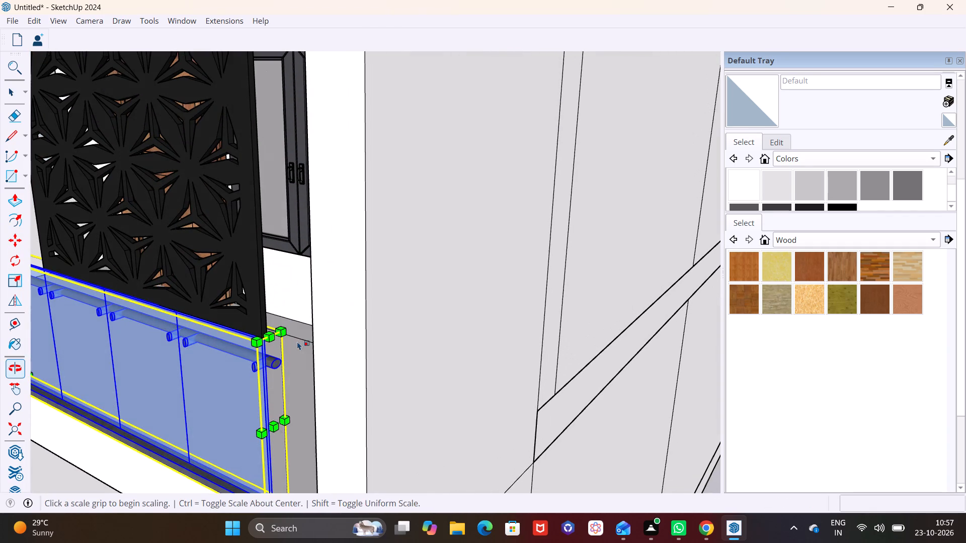
click(277, 431)
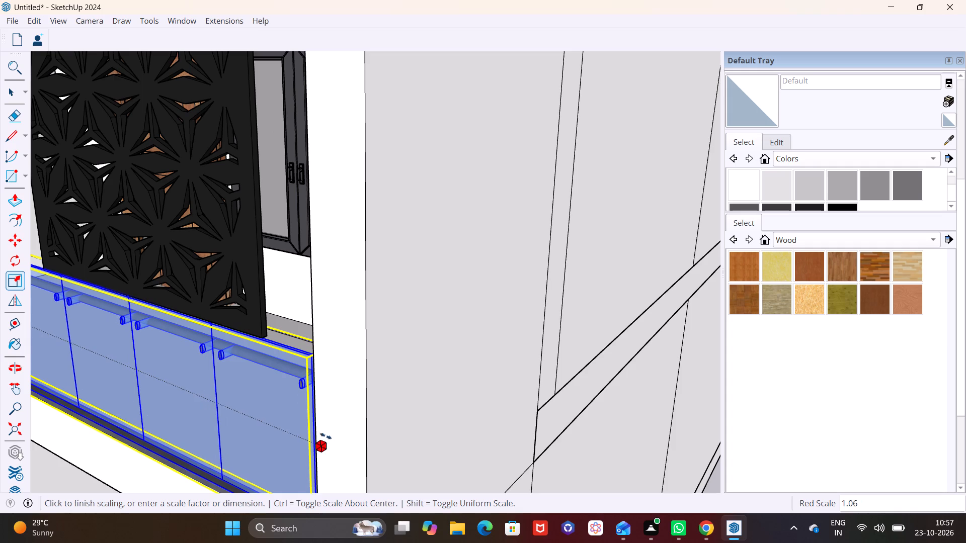
click(337, 435)
scroll(342, 425, down, 4)
key(space)
click(544, 425)
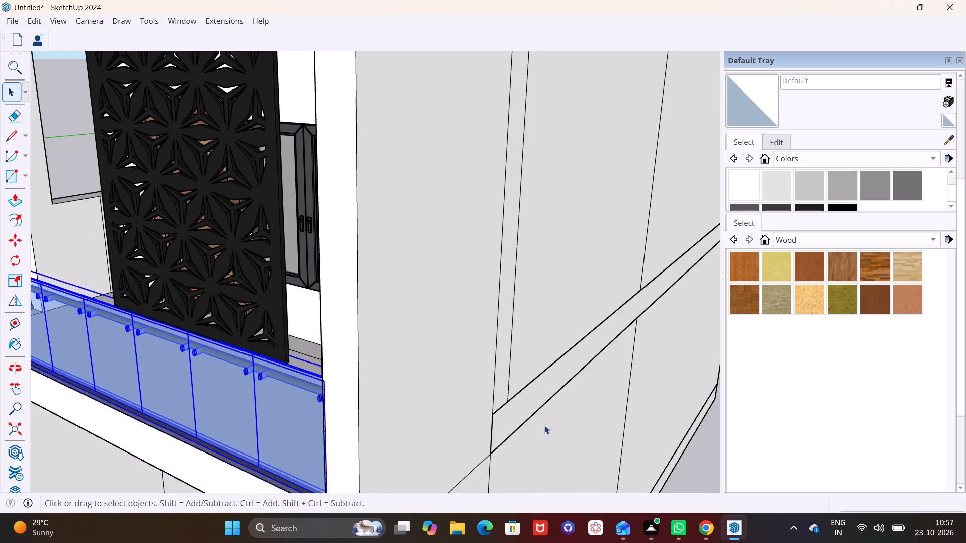
Move the jali panel along the railing's top until its lower corner meets the railing's end at the side wall.
scroll(493, 409, down, 3)
middle_drag(484, 407, 570, 344)
shift+middle_drag(478, 278, 478, 411)
click(388, 389)
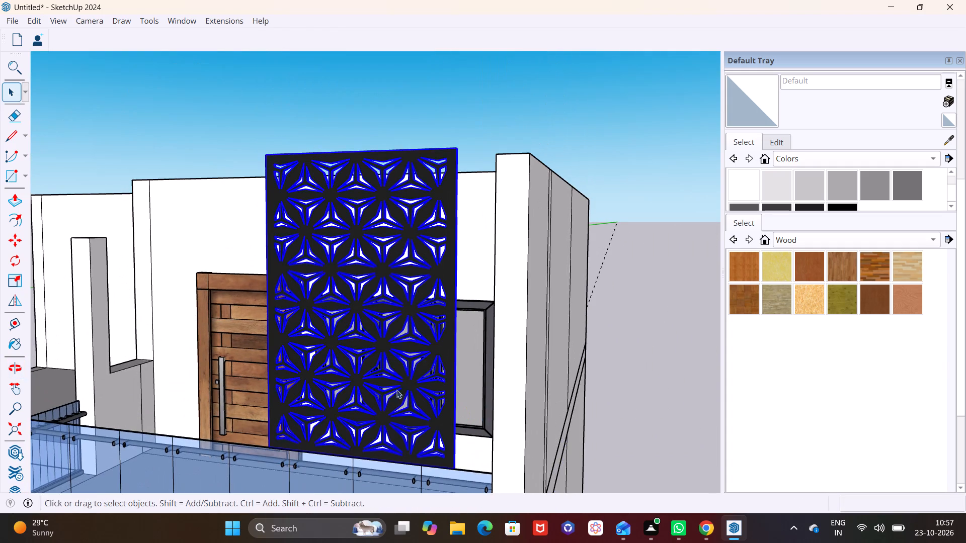
middle_drag(404, 392, 452, 340)
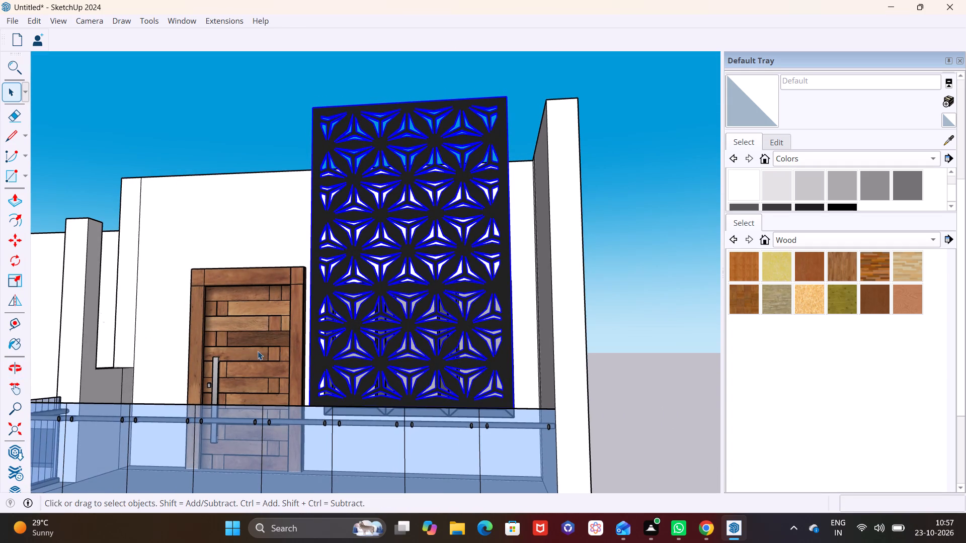
click(17, 244)
middle_drag(446, 425, 391, 473)
middle_drag(438, 440, 440, 359)
click(459, 371)
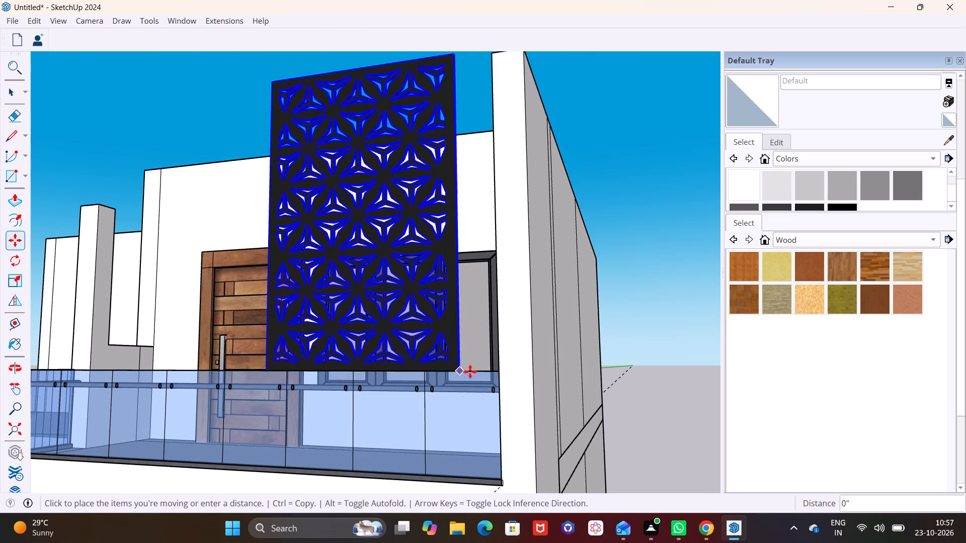
click(500, 375)
key(space)
click(647, 407)
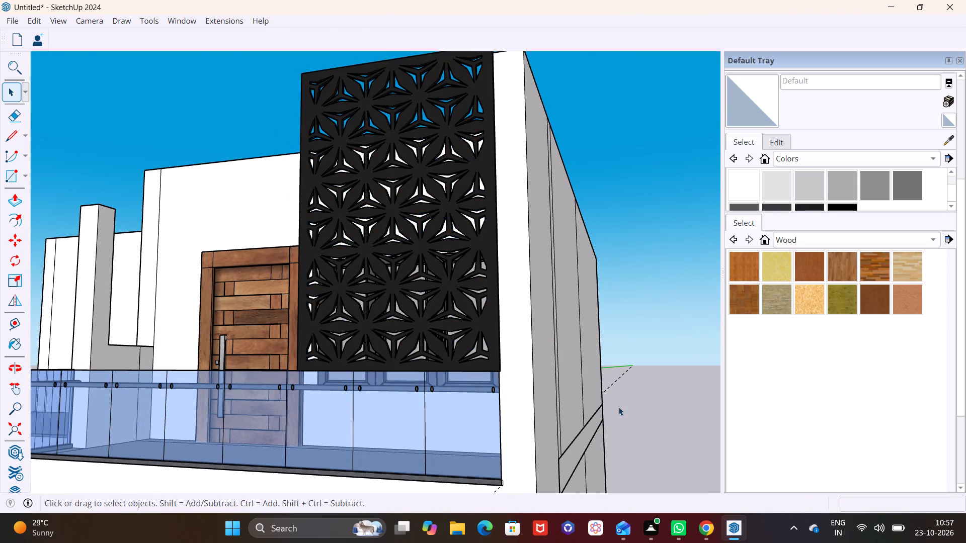
Scale the jali panel's height down again from its top edge to about 0.8, bringing its top below the side wall's top.
scroll(443, 350, down, 8)
middle_drag(436, 361, 534, 394)
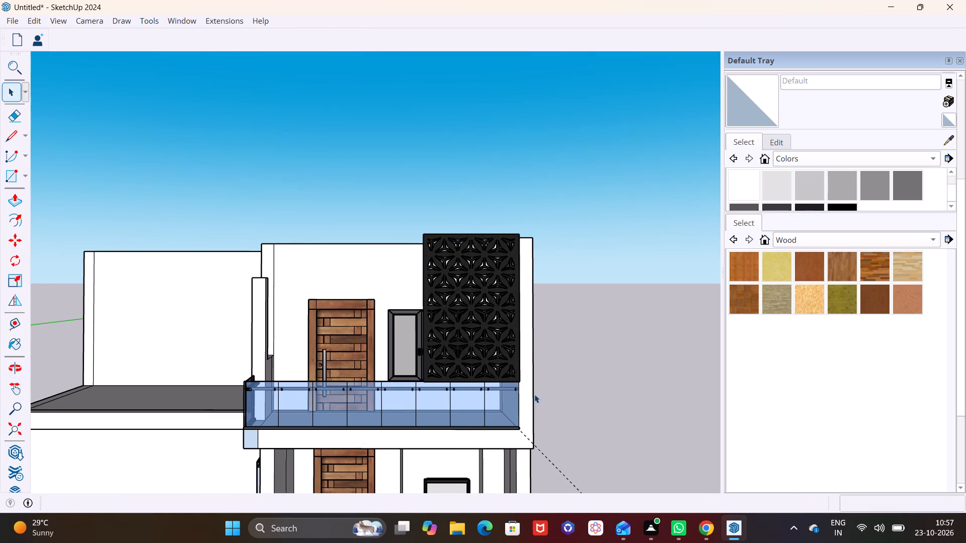
middle_drag(499, 354, 550, 360)
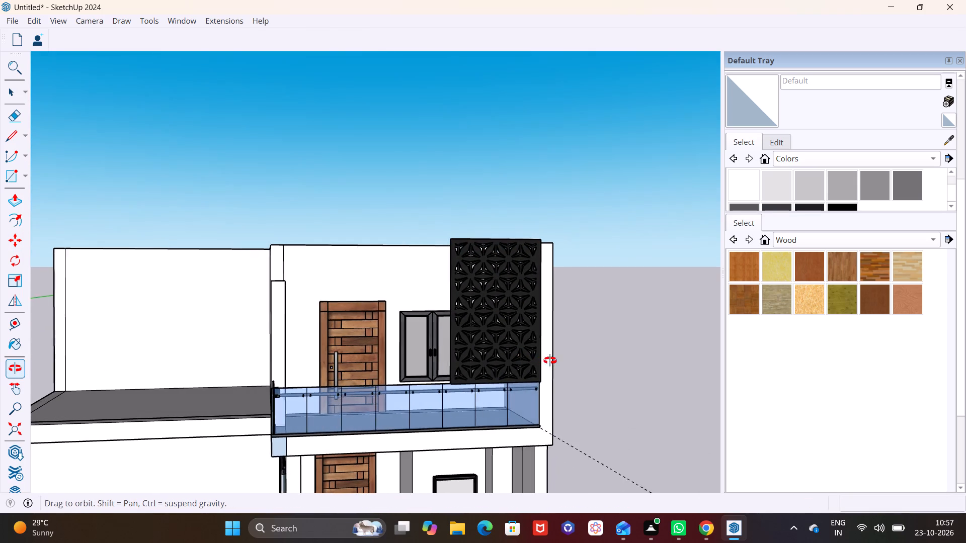
middle_drag(550, 360, 557, 359)
middle_drag(469, 366, 323, 377)
middle_drag(453, 296, 309, 340)
click(300, 307)
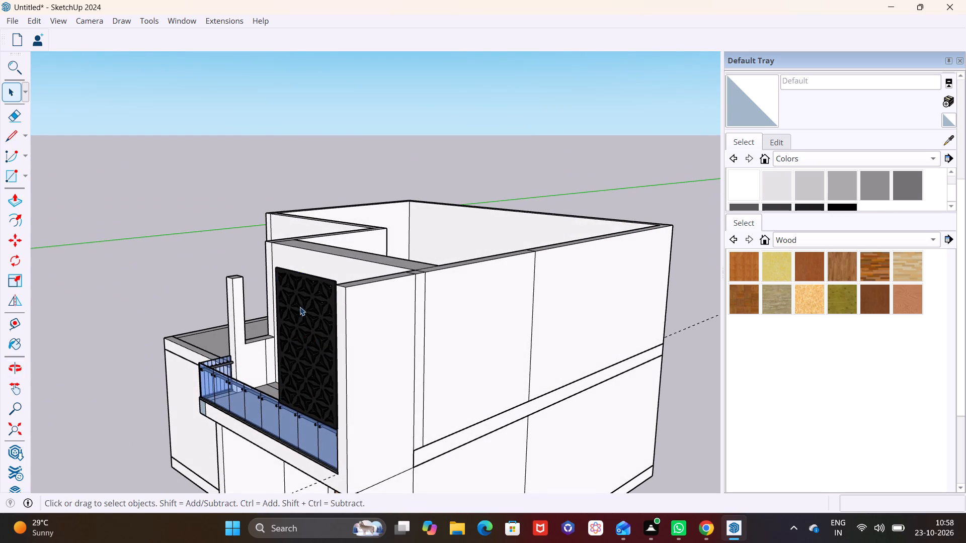
click(17, 281)
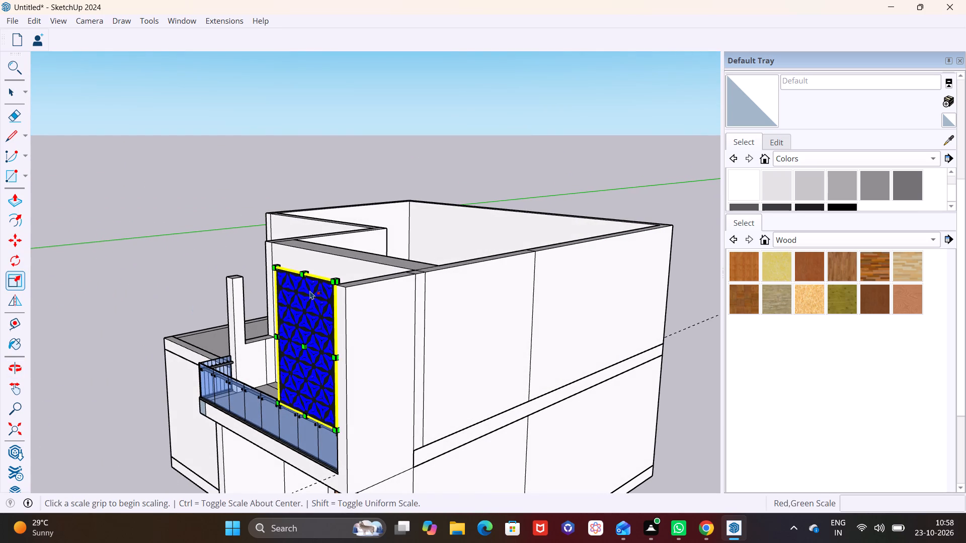
scroll(298, 285, up, 6)
middle_drag(300, 284, 186, 318)
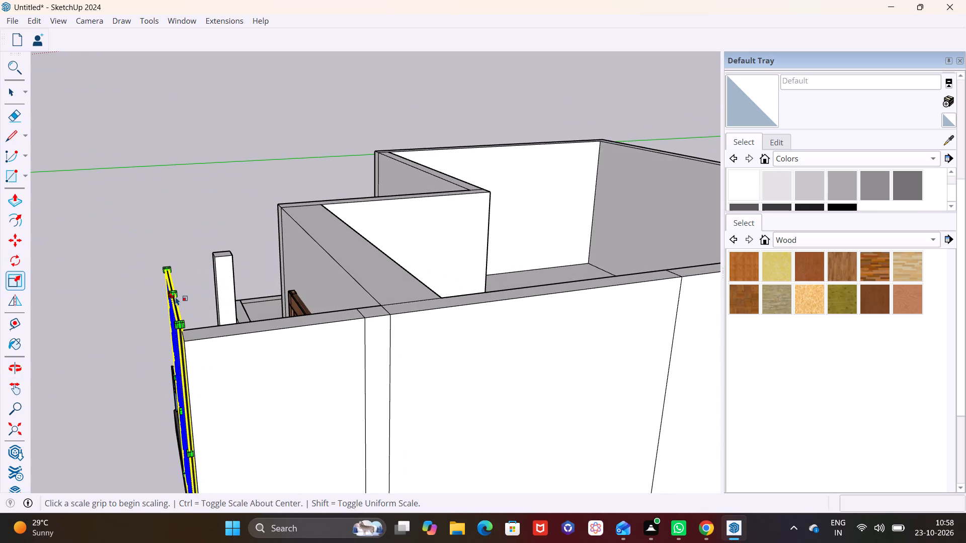
click(179, 297)
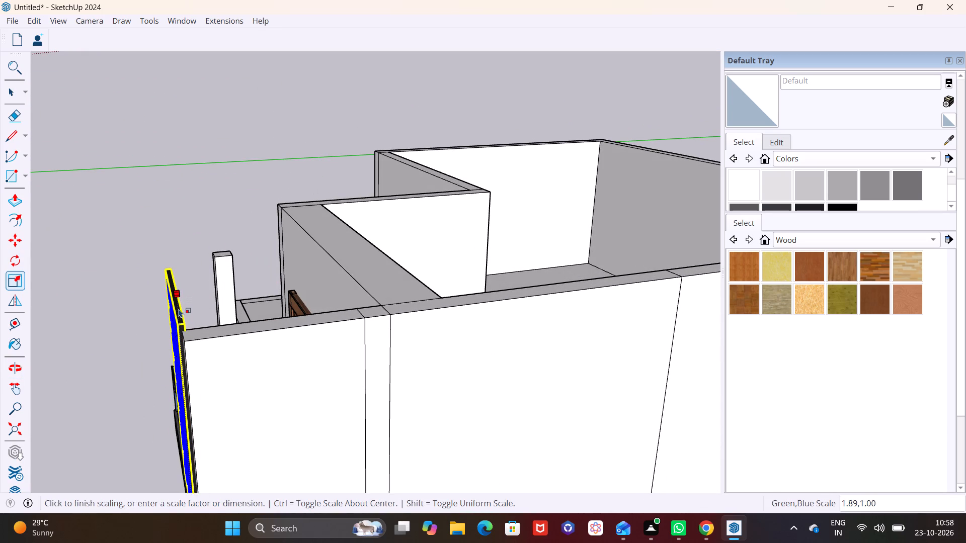
key(ctrl+z)
middle_drag(176, 325, 340, 255)
scroll(329, 252, up, 6)
shift+middle_drag(324, 270, 319, 178)
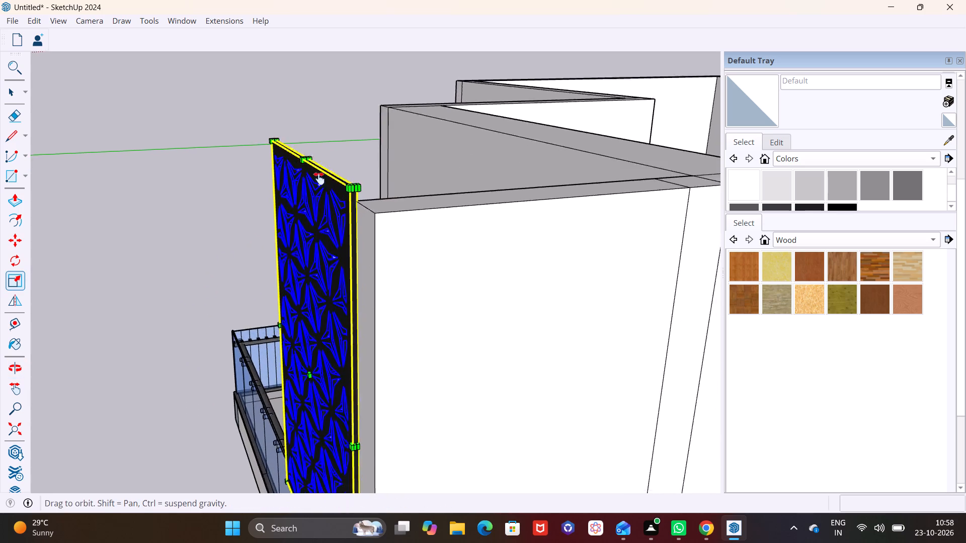
shift+middle_drag(319, 178, 318, 150)
middle_drag(312, 248, 269, 404)
shift+middle_drag(283, 293, 358, 192)
scroll(343, 218, up, 2)
shift+middle_drag(367, 205, 229, 202)
shift+scroll(229, 202, up, 1)
scroll(228, 202, down, 3)
shift+middle_drag(241, 233, 498, 278)
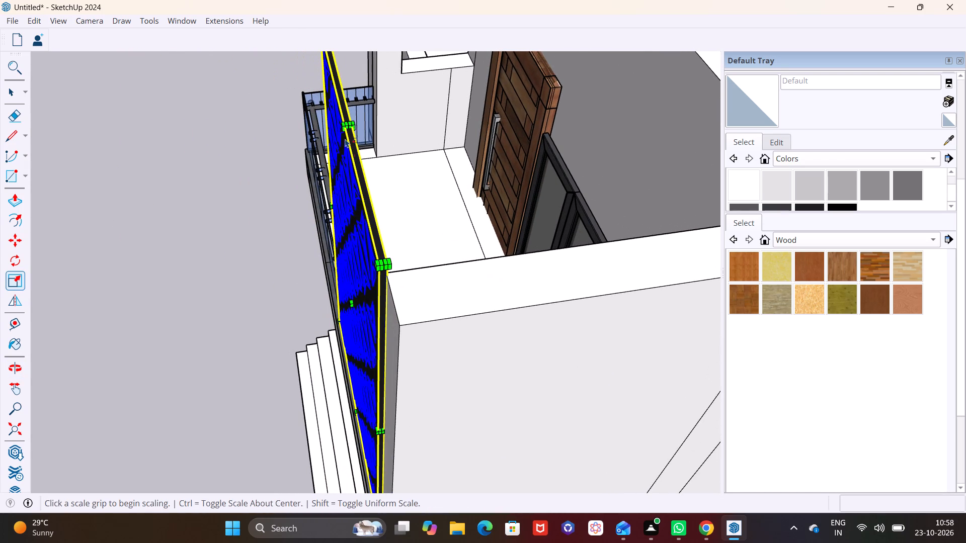
click(351, 127)
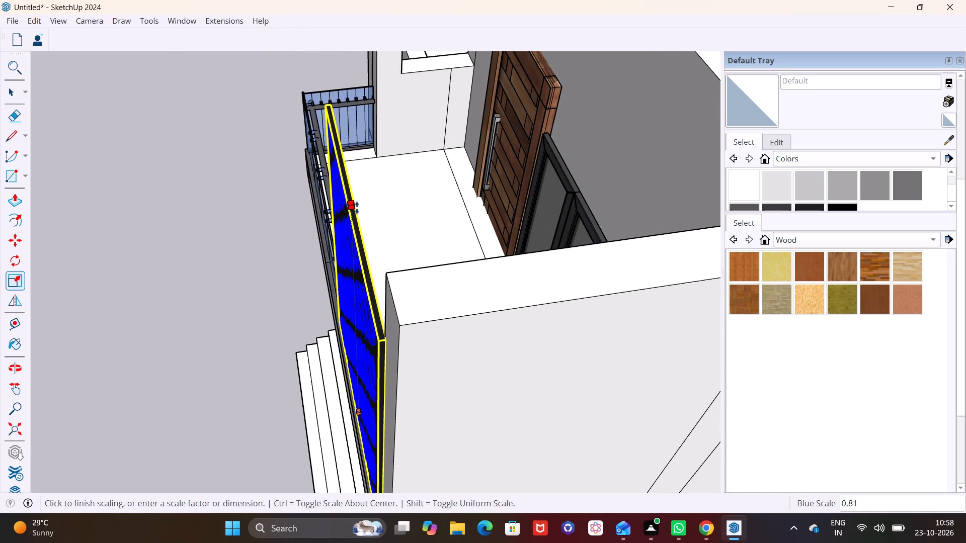
click(357, 219)
key(space)
Move the jali panel slightly by its lower corner to align it with the glass railing at the side wall.
middle_drag(417, 278, 527, 145)
shift+middle_drag(491, 348, 495, 136)
scroll(393, 403, up, 2)
shift+middle_drag(403, 404, 383, 244)
scroll(408, 327, up, 4)
middle_drag(403, 316, 390, 311)
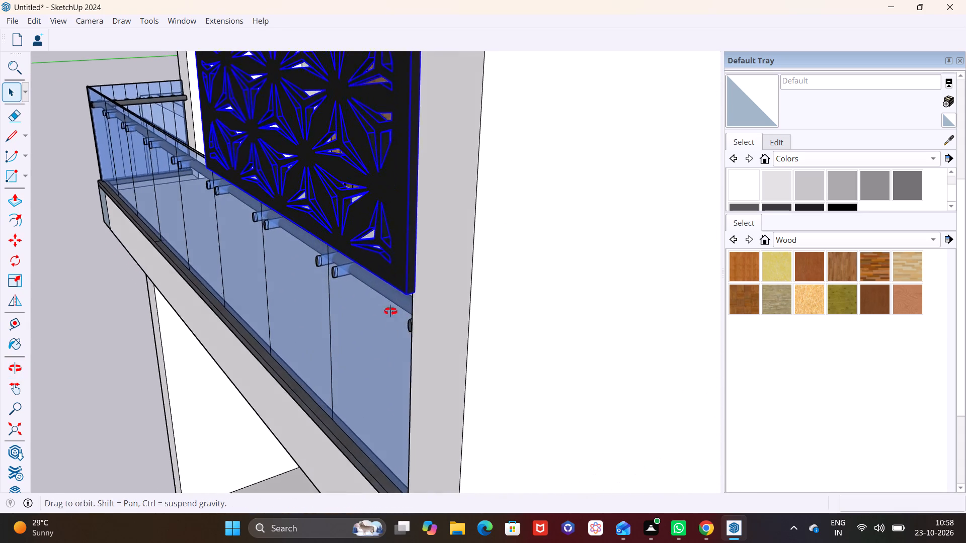
middle_drag(390, 311, 344, 276)
key(m)
click(325, 235)
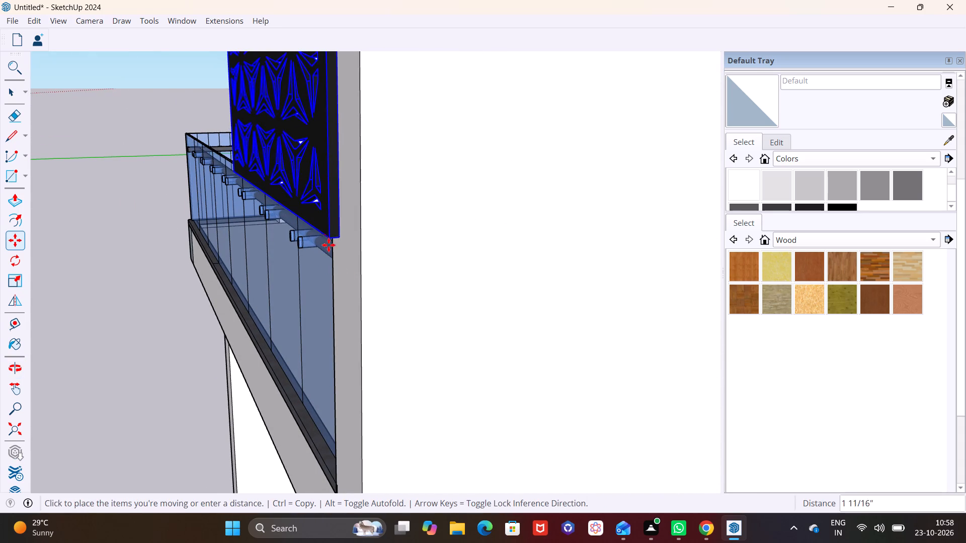
click(338, 260)
key(space)
Shift the jali panel about 2 3/8" by its lower corner to seat it on the railing's top edge beside the side wall.
middle_drag(383, 284, 423, 268)
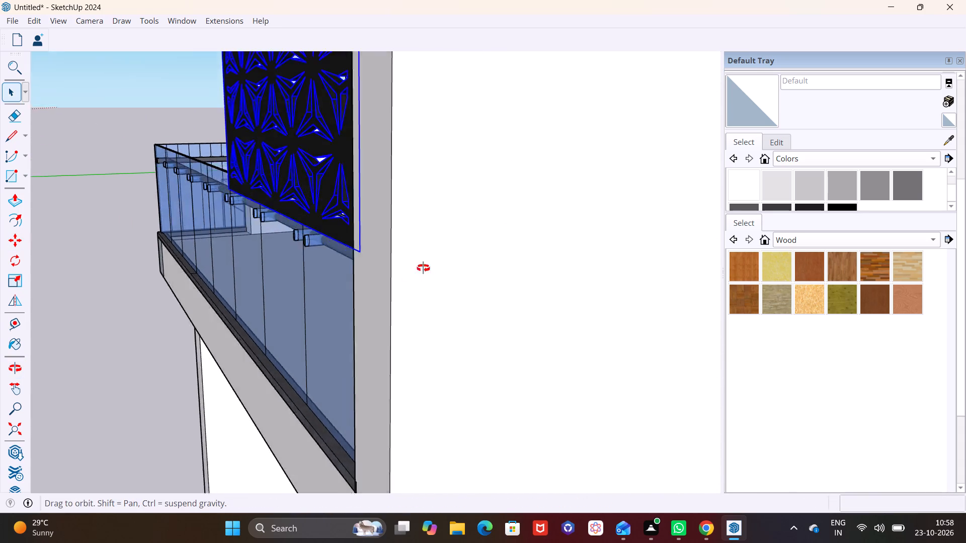
middle_drag(423, 268, 501, 232)
scroll(503, 202, up, 2)
middle_drag(432, 244, 577, 242)
scroll(567, 234, up, 4)
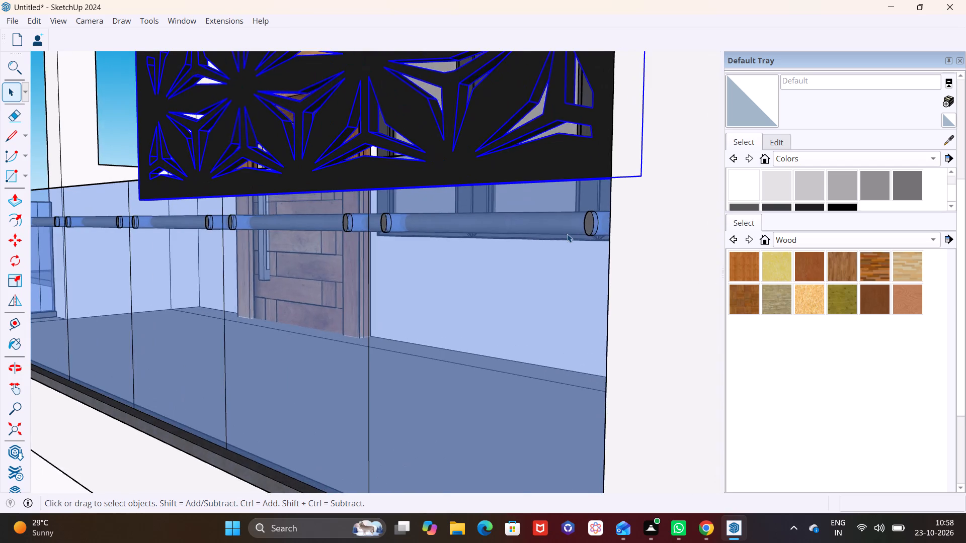
scroll(567, 234, down, 8)
key(m)
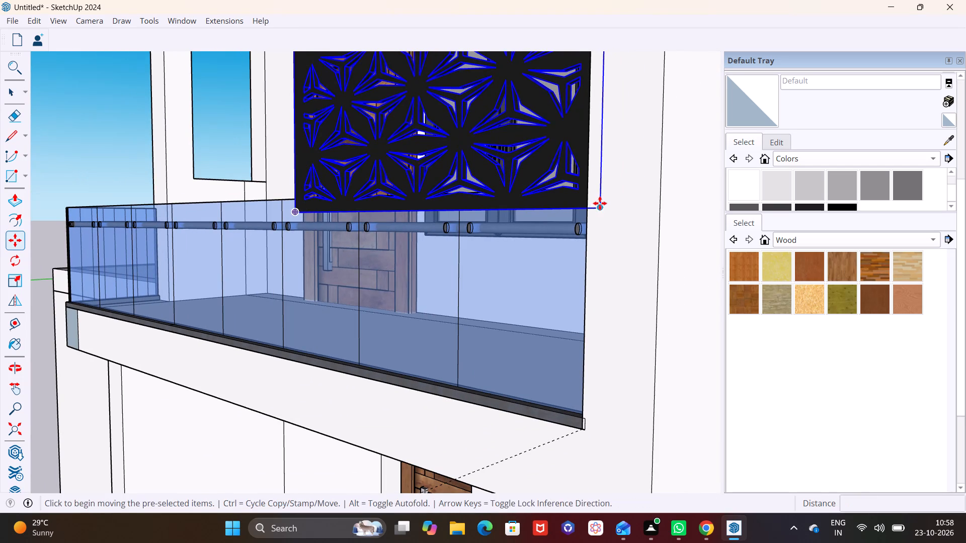
drag(605, 203, 610, 203)
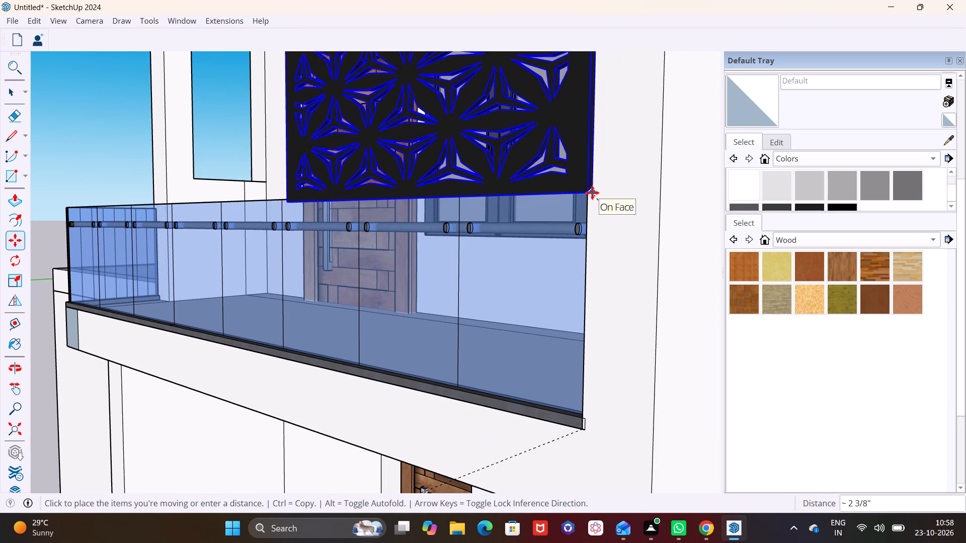
drag(589, 193, 372, 176)
key(space)
click(221, 170)
Examine the jali panel's fit against the balcony railing and side wall from the front, both sides and above.
middle_drag(268, 208, 338, 209)
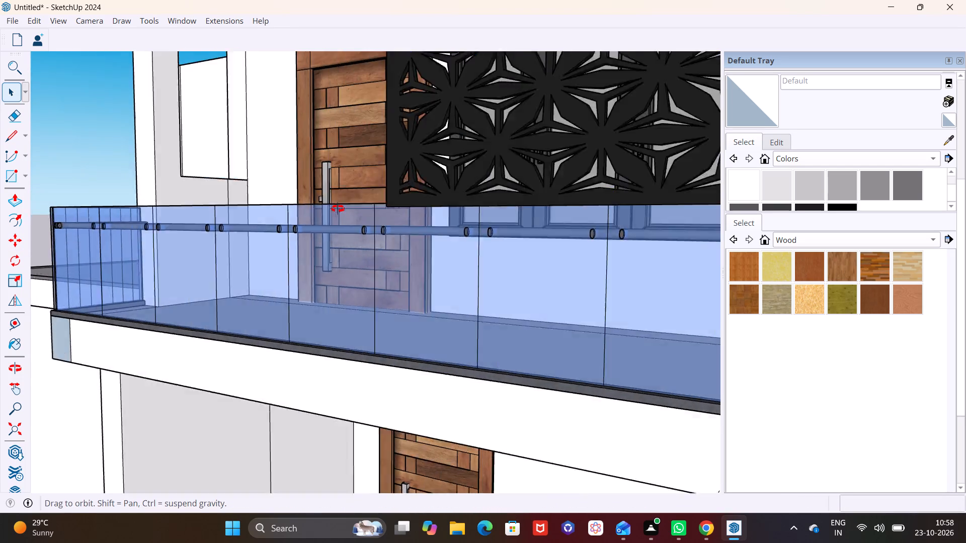
middle_drag(338, 209, 436, 222)
scroll(418, 246, down, 3)
middle_drag(343, 287, 27, 298)
scroll(151, 239, down, 2)
middle_drag(167, 261, 218, 312)
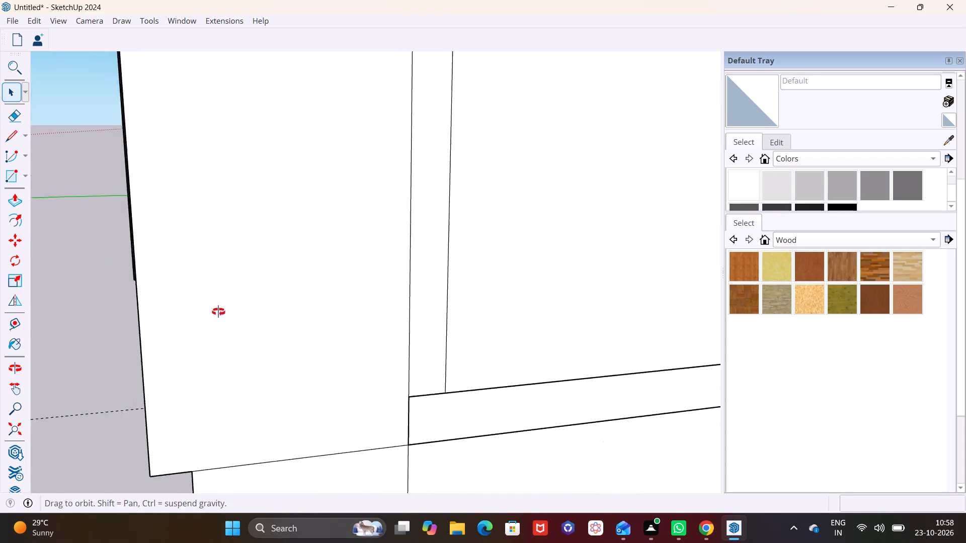
middle_drag(218, 312, 229, 316)
scroll(218, 312, down, 7)
middle_drag(138, 301, 643, 267)
middle_drag(562, 280, 691, 308)
scroll(578, 234, up, 6)
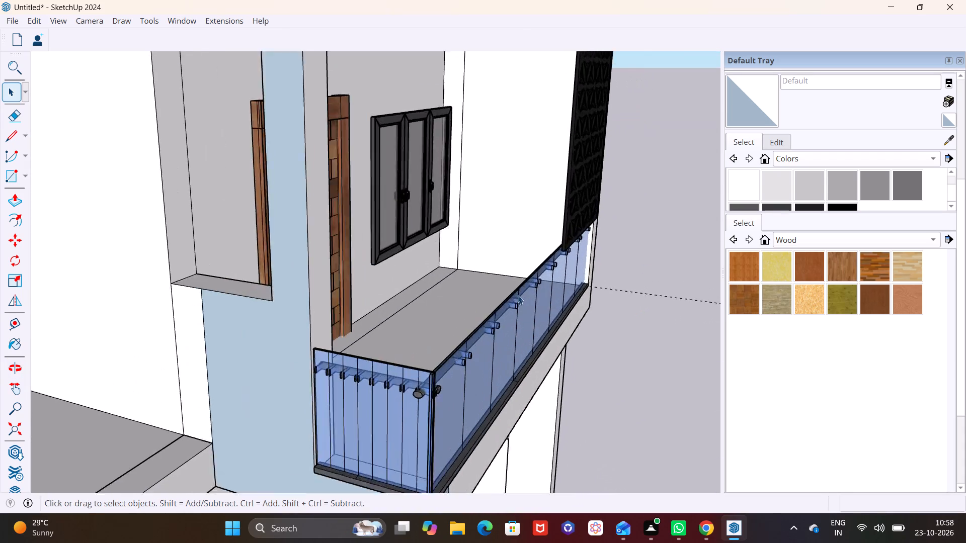
scroll(518, 295, up, 6)
middle_drag(570, 274, 412, 329)
key(z)
scroll(573, 261, down, 8)
middle_drag(508, 288, 286, 277)
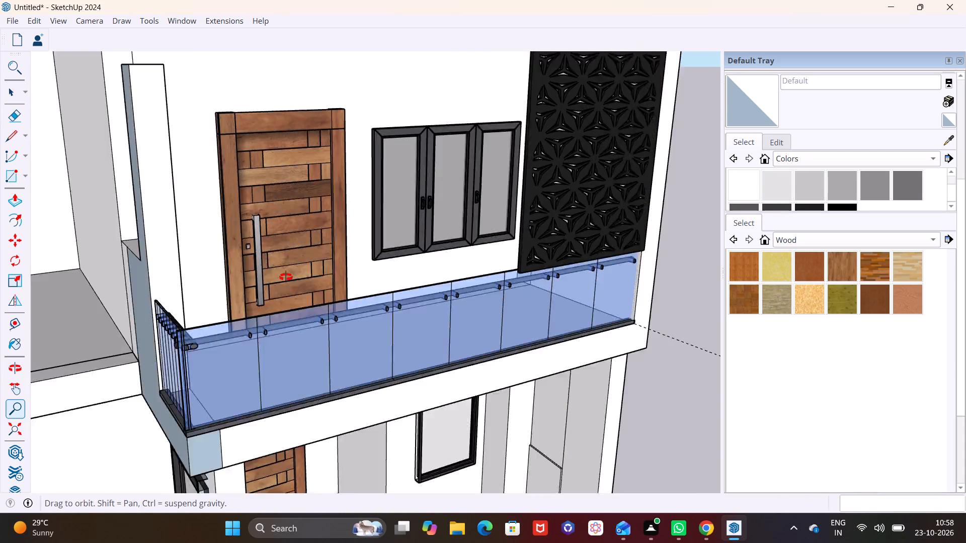
middle_drag(286, 277, 260, 270)
middle_drag(516, 264, 284, 300)
scroll(310, 289, up, 5)
scroll(326, 291, down, 12)
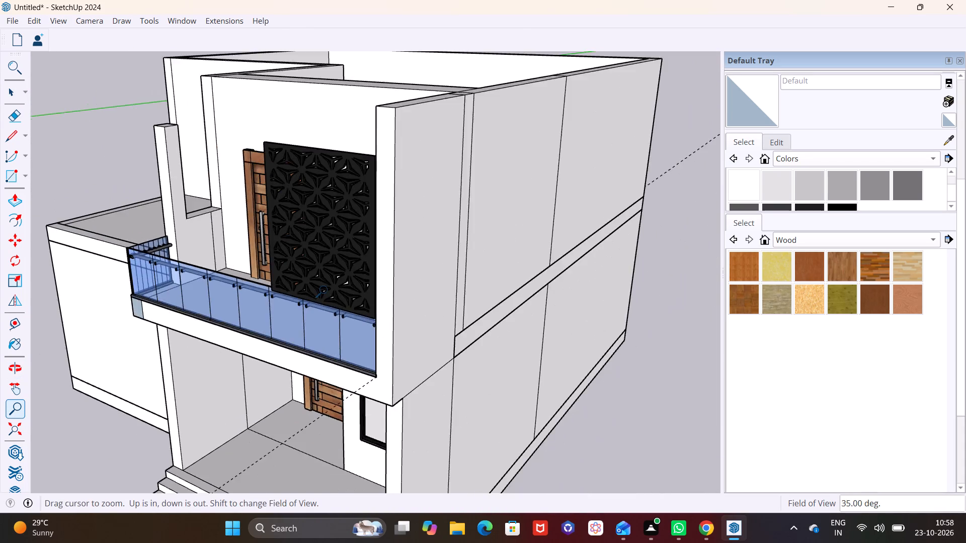
scroll(326, 291, down, 3)
middle_drag(321, 305, 291, 248)
scroll(295, 248, up, 8)
middle_drag(367, 275, 416, 331)
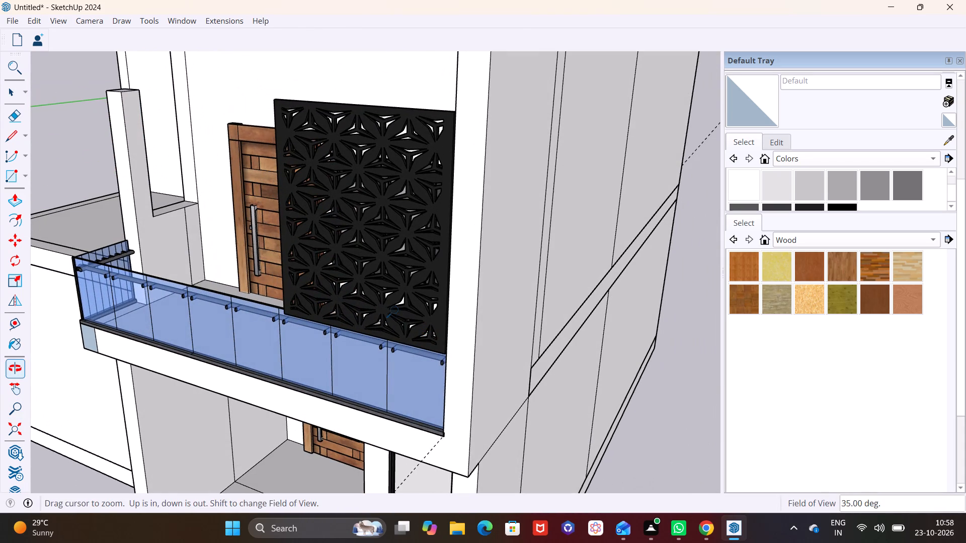
Raise the jali panel about 3 7/16" by its lower corner at the side wall, off the balcony railing.
key(space)
click(397, 300)
key(m)
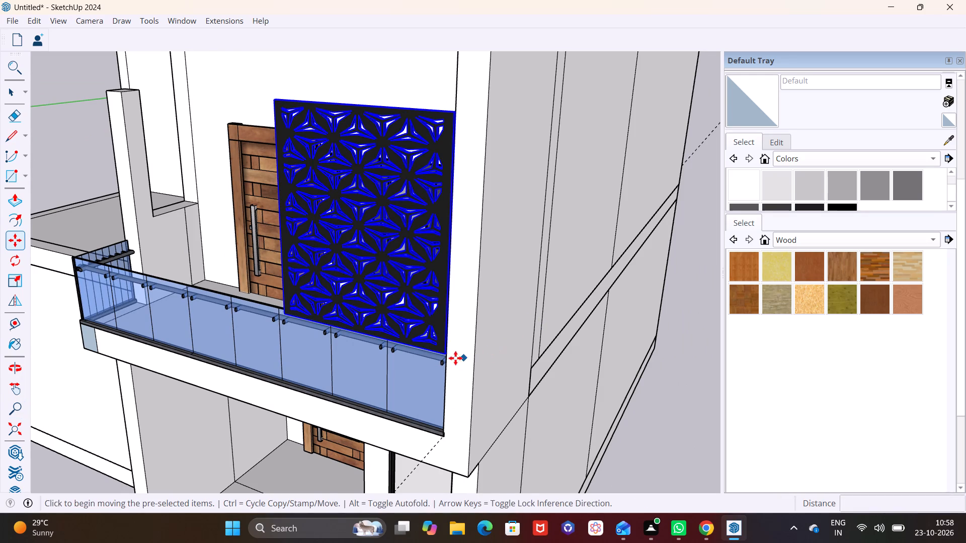
click(443, 354)
click(449, 343)
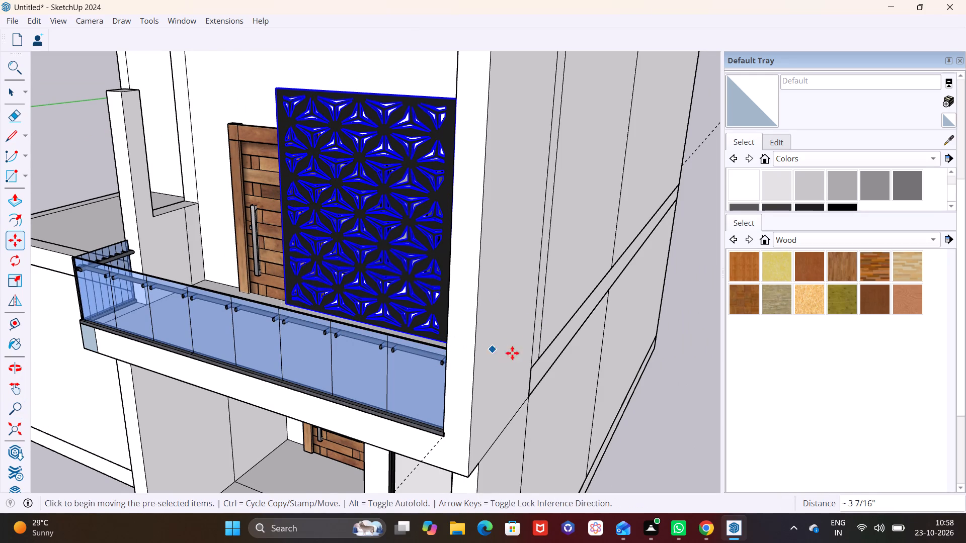
key(space)
click(665, 373)
Examine the raised jali panel and the whole house from the front, above and the terrace side.
scroll(438, 341, down, 3)
middle_drag(435, 345, 587, 282)
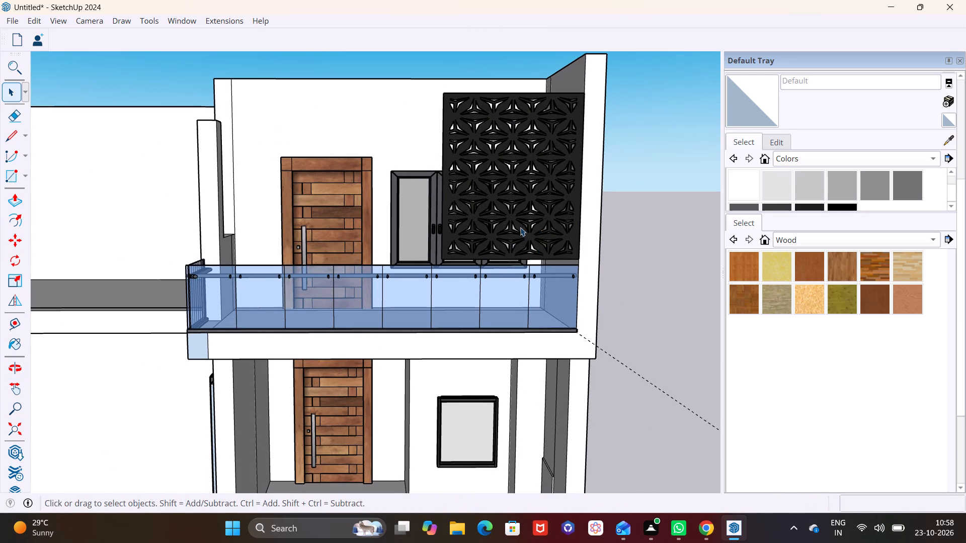
shift+middle_drag(507, 226, 490, 316)
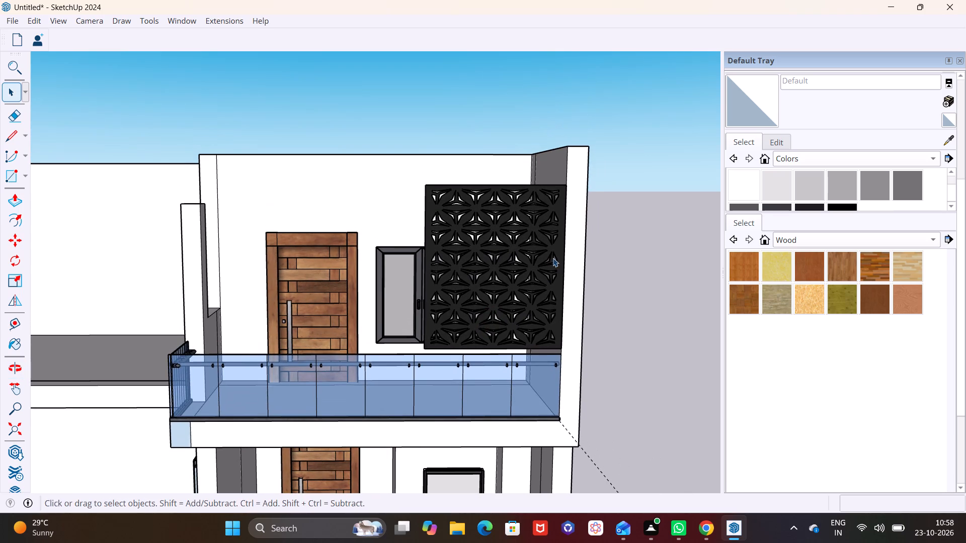
middle_drag(556, 263, 603, 309)
scroll(572, 213, up, 3)
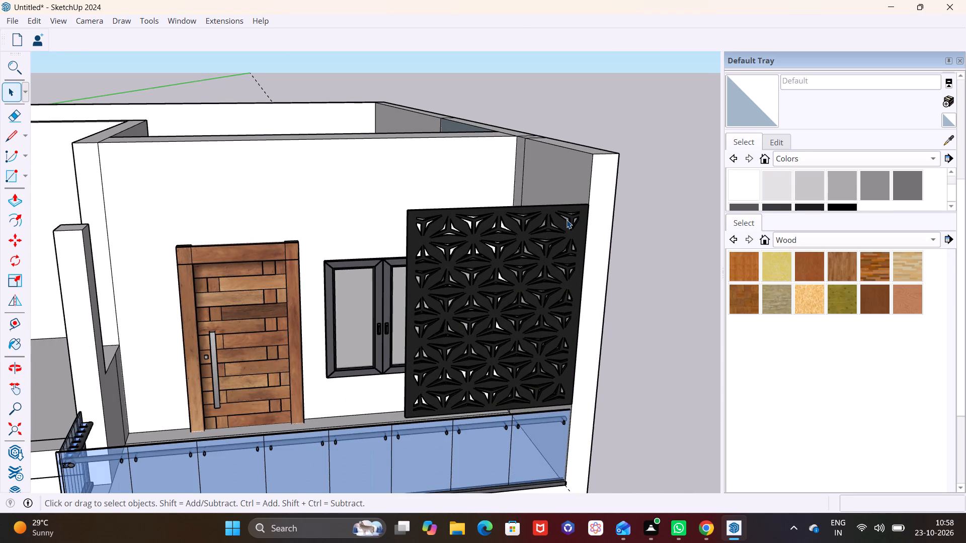
scroll(567, 220, down, 14)
middle_drag(446, 278, 428, 221)
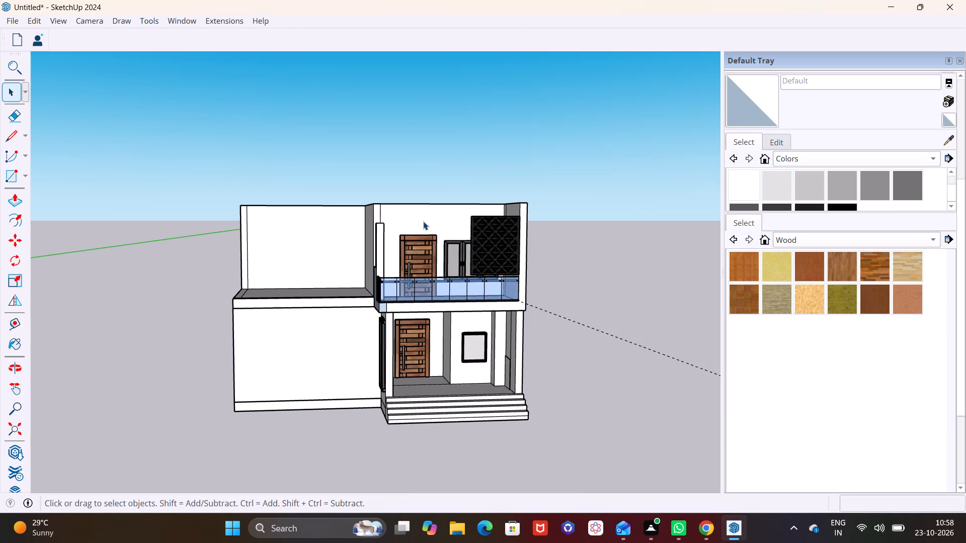
middle_drag(355, 259, 583, 251)
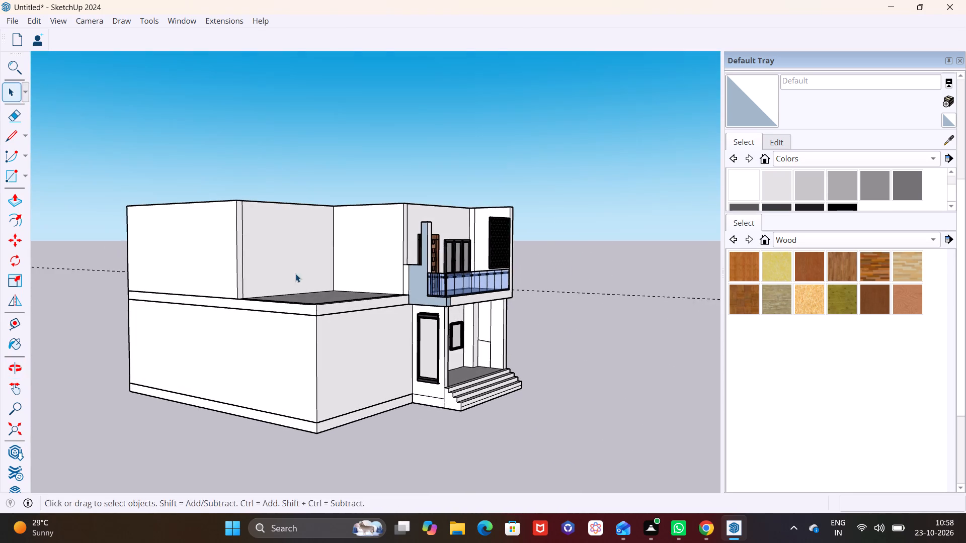
middle_drag(295, 274, 290, 321)
shift+middle_drag(303, 322, 257, 271)
shift+scroll(258, 273, down, 3)
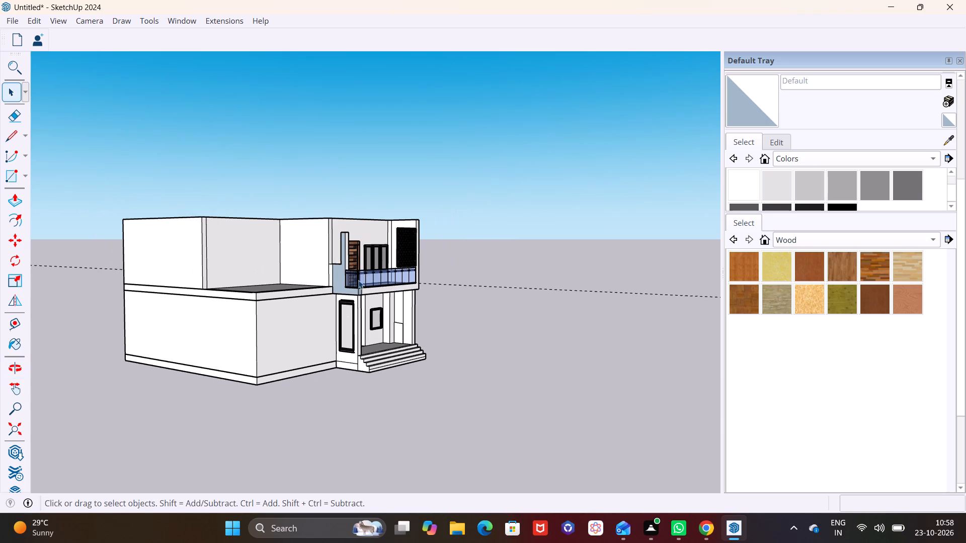
Copy the balcony's short side glass railing about 22' towards the open terrace.
click(352, 280)
key(m)
click(356, 272)
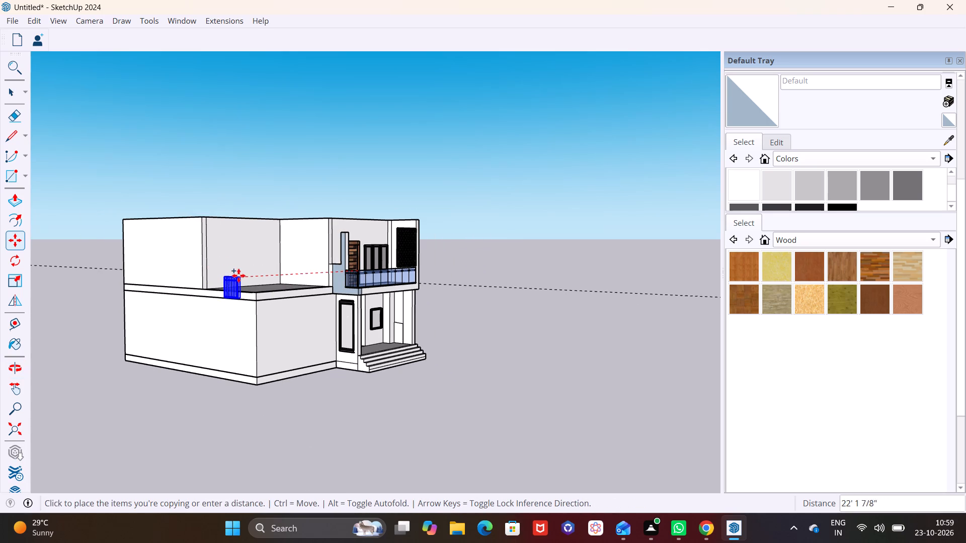
click(238, 276)
Move the copied railing by its lower corner to the terrace's outer edge, against the end of the upper-storey wall.
scroll(223, 315, up, 10)
middle_drag(231, 308, 354, 394)
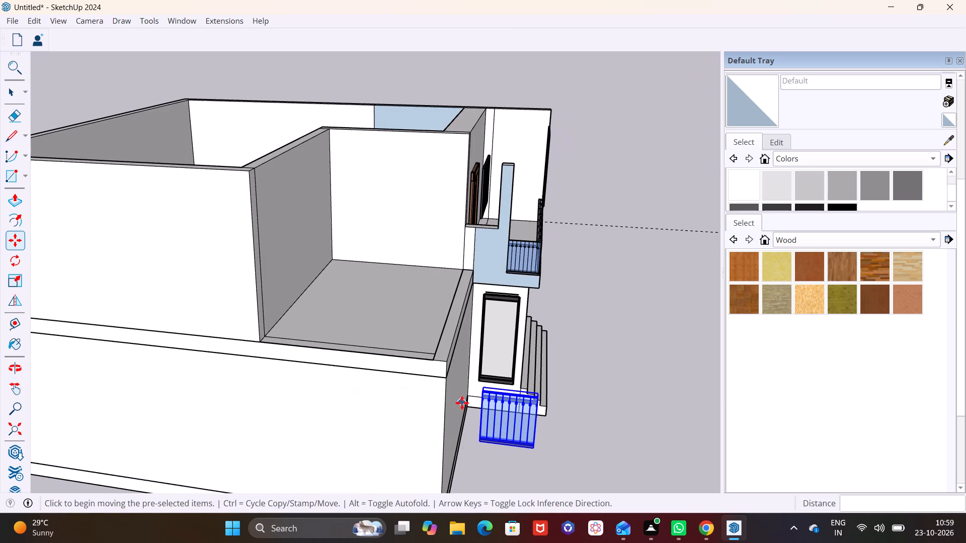
middle_drag(462, 403, 456, 401)
key(m)
click(477, 442)
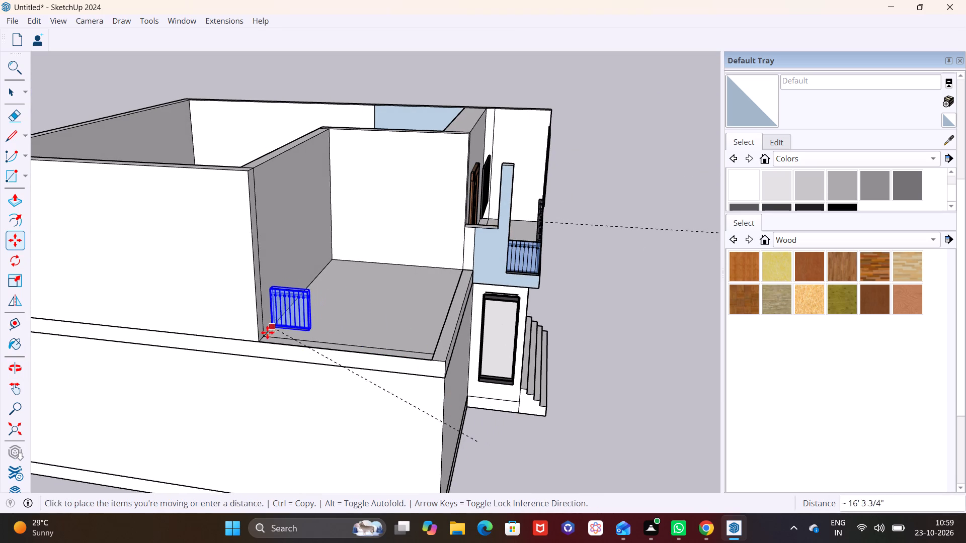
click(260, 338)
Stretch the copied railing lengthwise by about 4.61 along the red axis to span the terrace's side edge to its outer corner.
scroll(278, 338, down, 1)
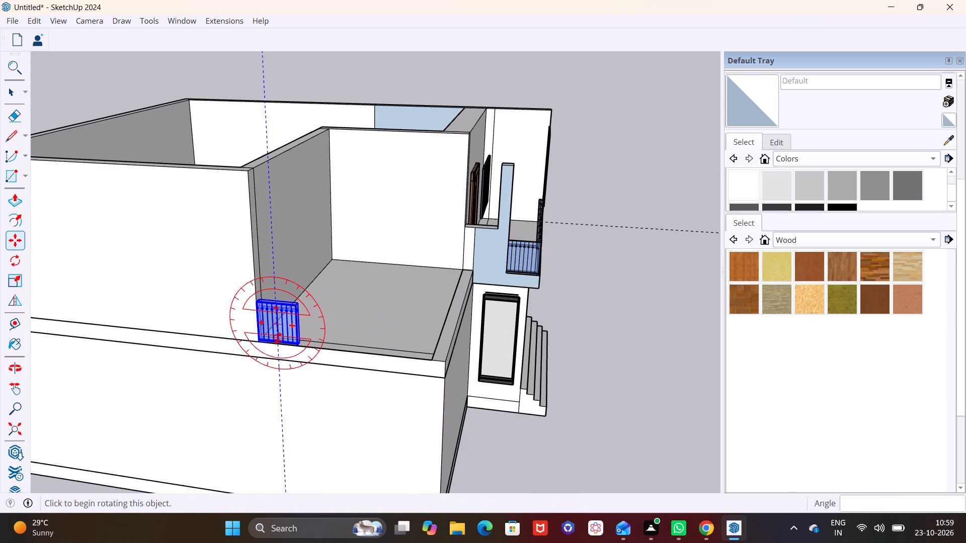
scroll(278, 338, down, 5)
shift+middle_drag(277, 335, 165, 310)
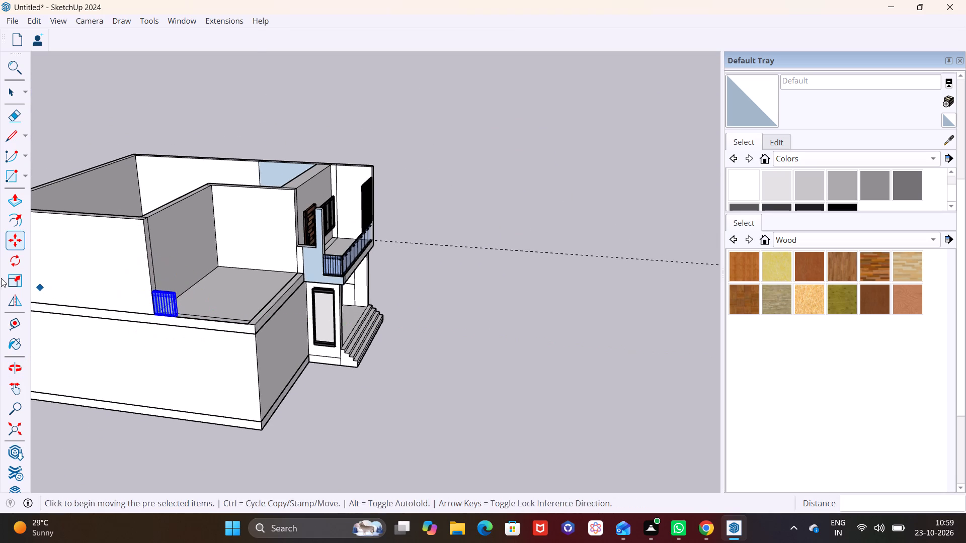
click(10, 280)
scroll(103, 294, up, 2)
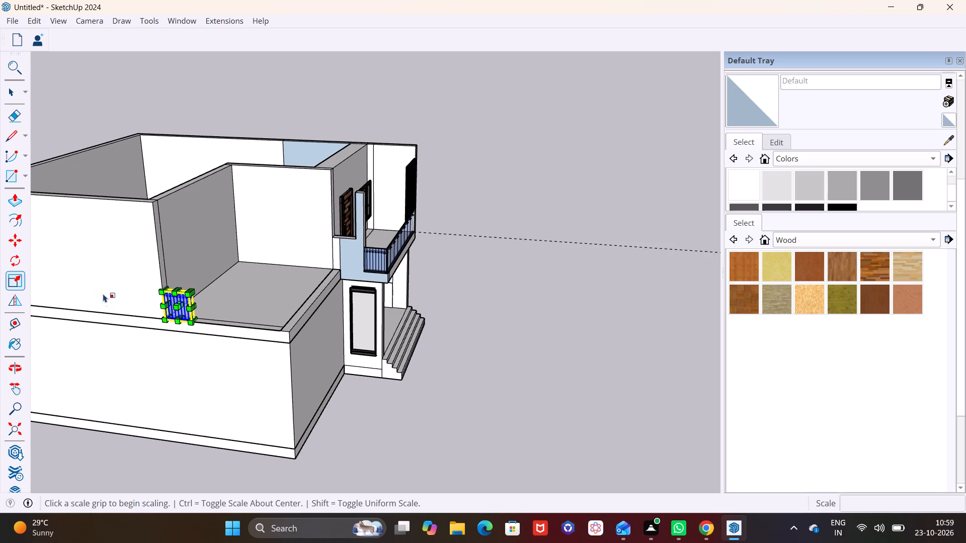
scroll(103, 294, up, 2)
scroll(186, 307, up, 5)
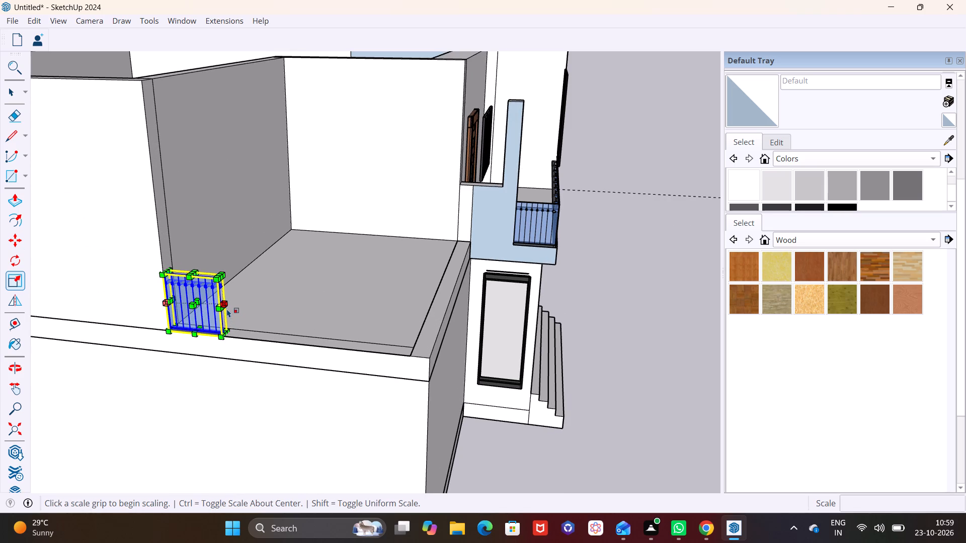
click(225, 308)
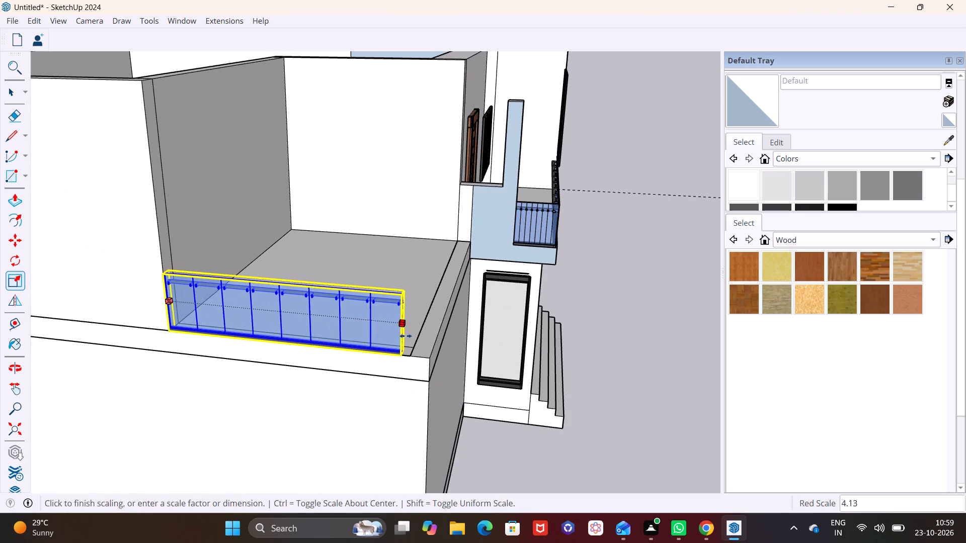
click(427, 341)
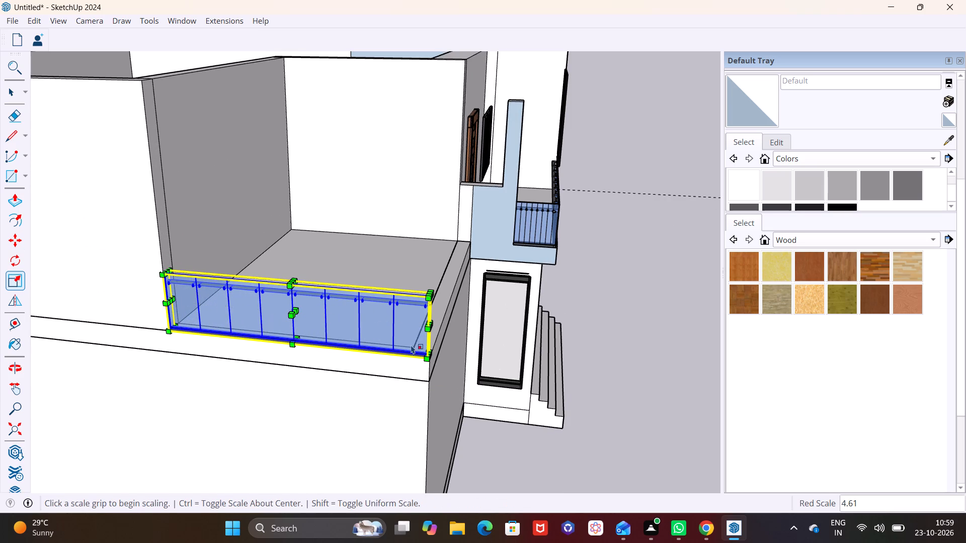
key(space)
click(480, 442)
Examine the terrace's side railing and its open front edge from the front and above.
middle_drag(476, 422, 348, 421)
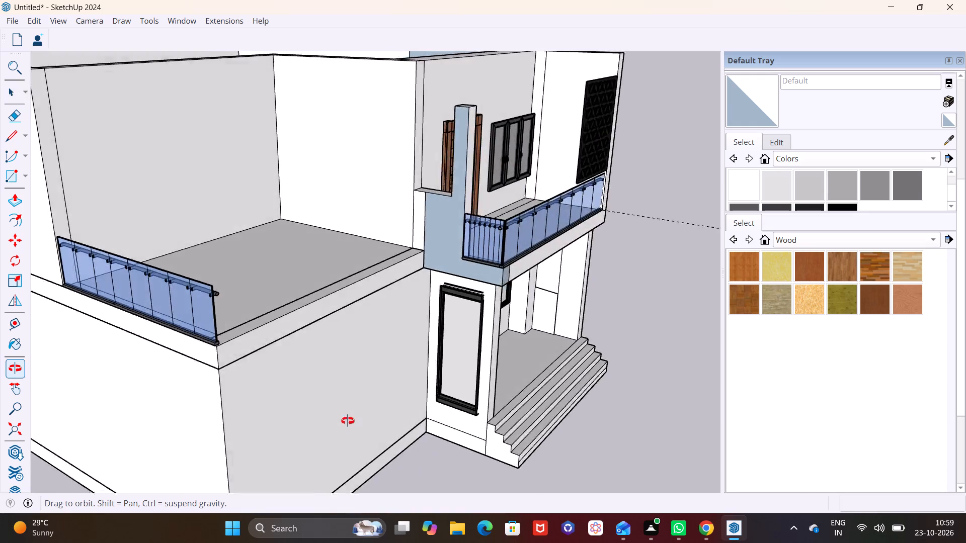
middle_drag(348, 421, 273, 393)
scroll(231, 306, down, 7)
shift+middle_drag(244, 284, 276, 341)
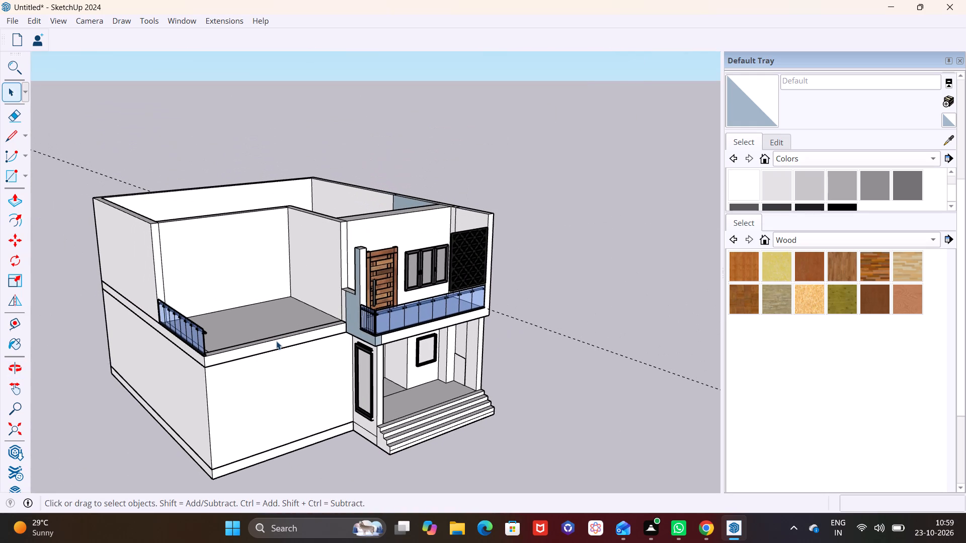
middle_drag(237, 345, 219, 333)
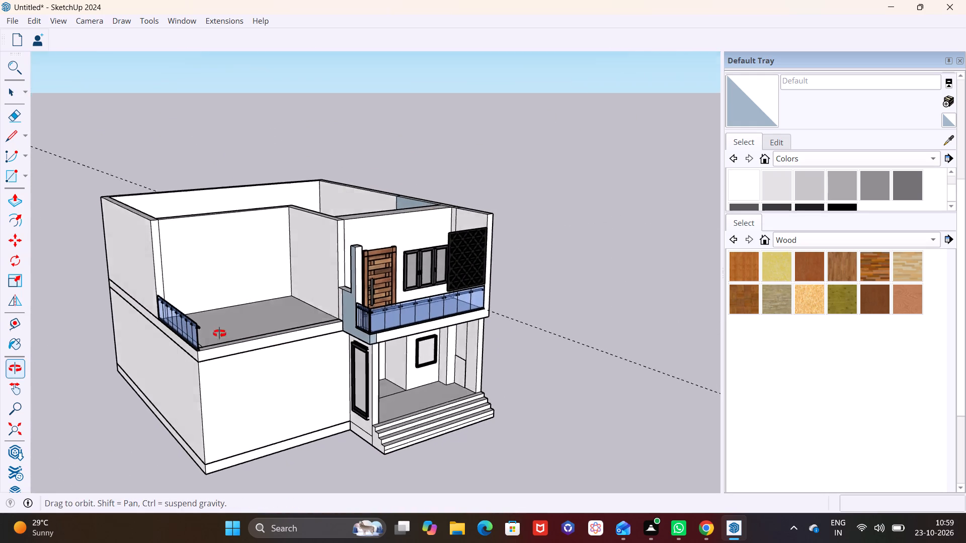
middle_drag(219, 333, 213, 312)
middle_drag(235, 312, 227, 419)
shift+middle_drag(219, 390, 225, 291)
scroll(225, 287, up, 3)
middle_drag(252, 257, 235, 306)
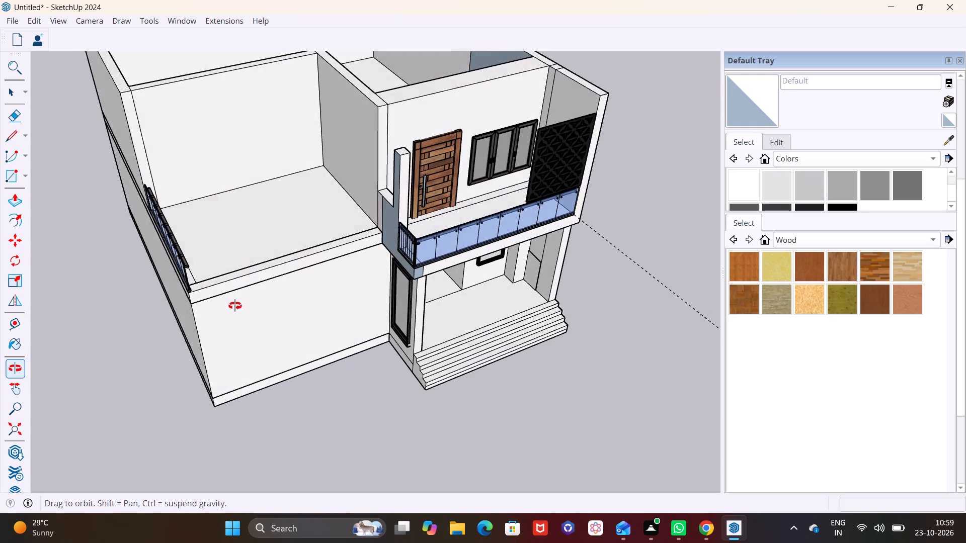
middle_drag(235, 306, 229, 301)
scroll(224, 239, up, 3)
Draw a rectangle about 1' 6" long on the terrace's front edge strip, near the side railing's corner.
click(26, 175)
click(36, 195)
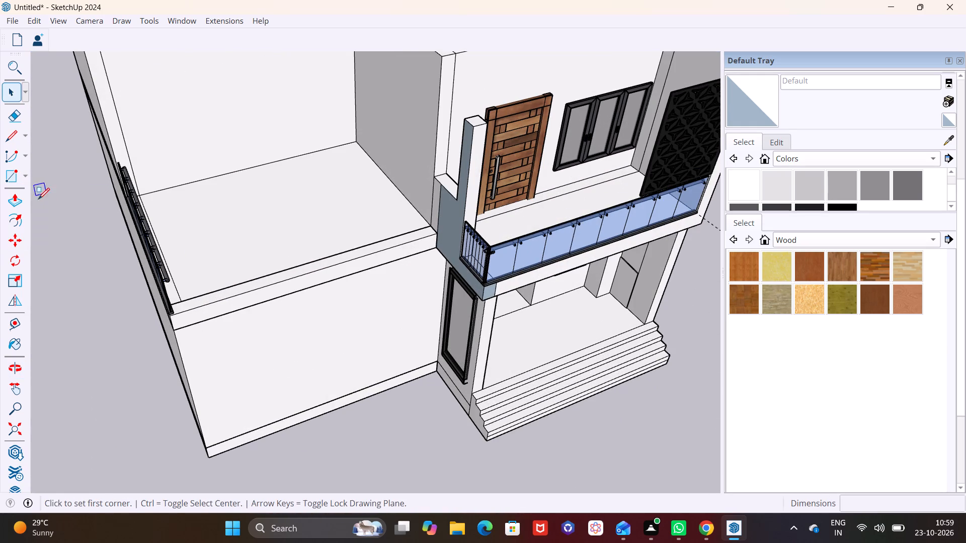
middle_drag(230, 274, 180, 302)
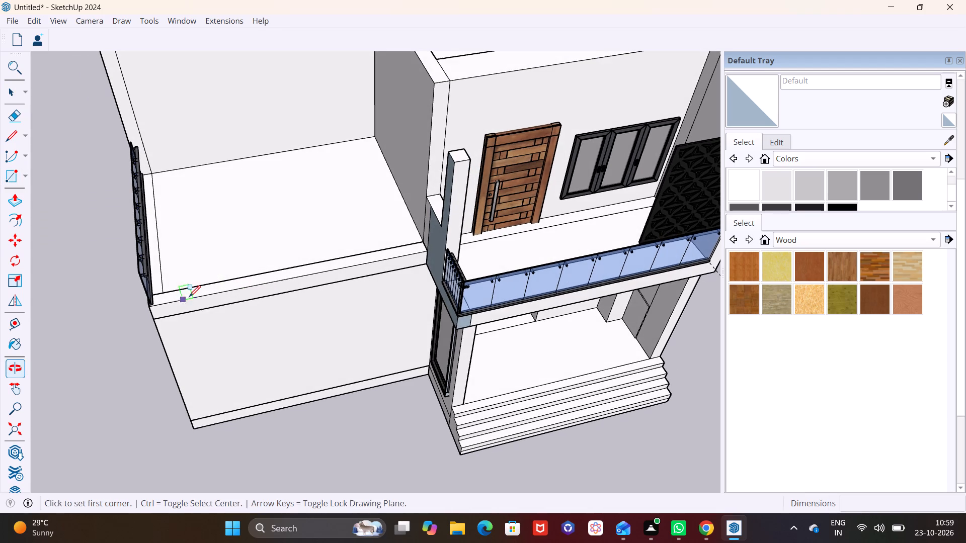
click(195, 296)
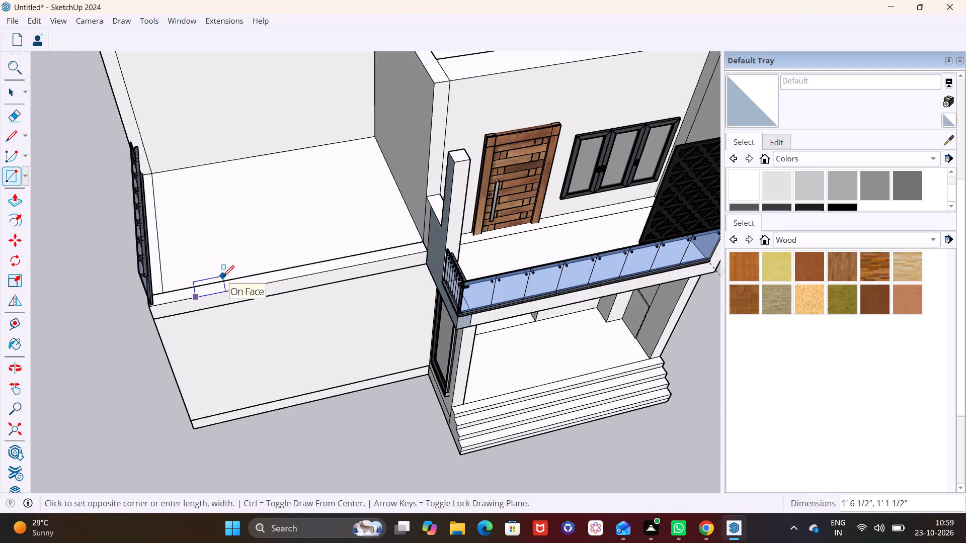
click(222, 281)
Pull the rectangle on the terrace's front edge up about 10' 1/4" to form a pillar.
key(space)
click(209, 291)
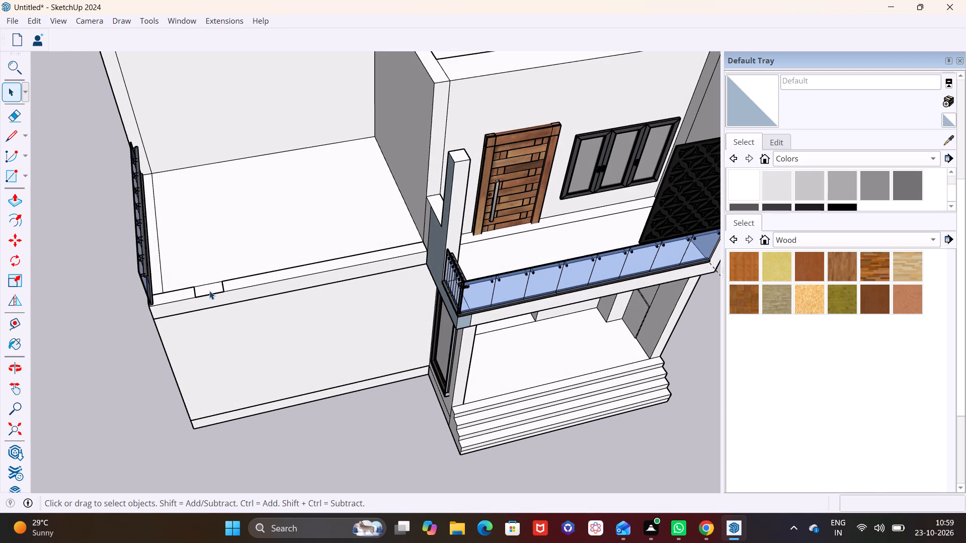
click(20, 199)
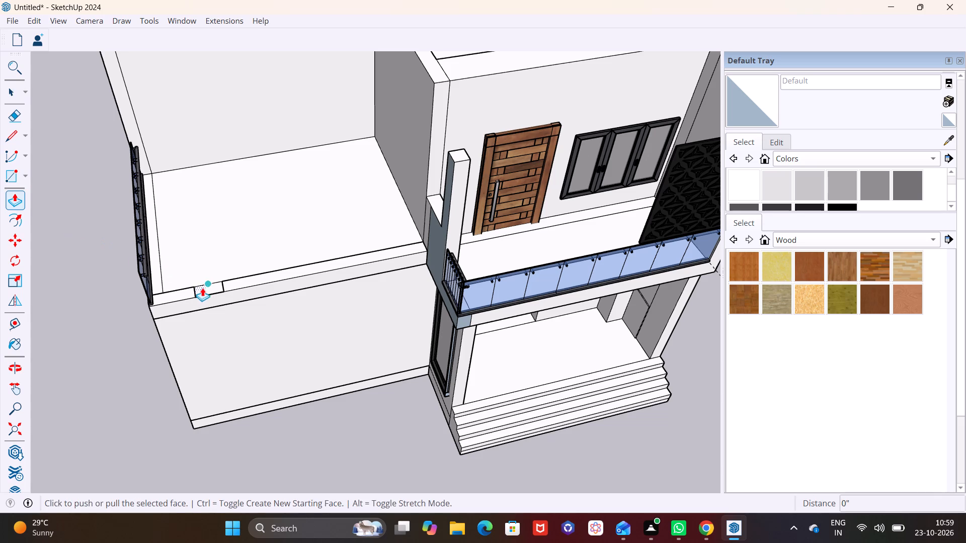
click(203, 286)
click(196, 119)
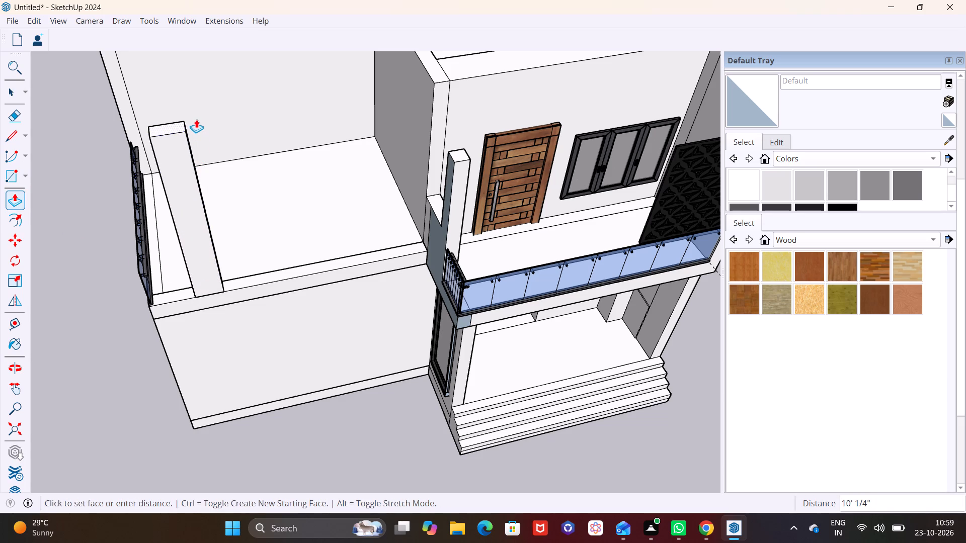
Draw a second, similar rectangle across the front edge strip near the middle of the terrace's front.
click(24, 176)
click(34, 192)
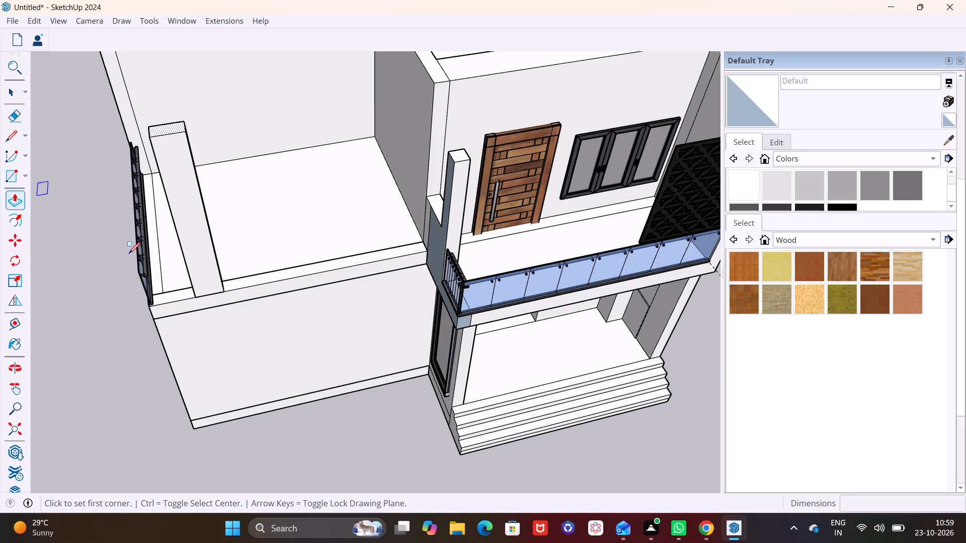
click(282, 270)
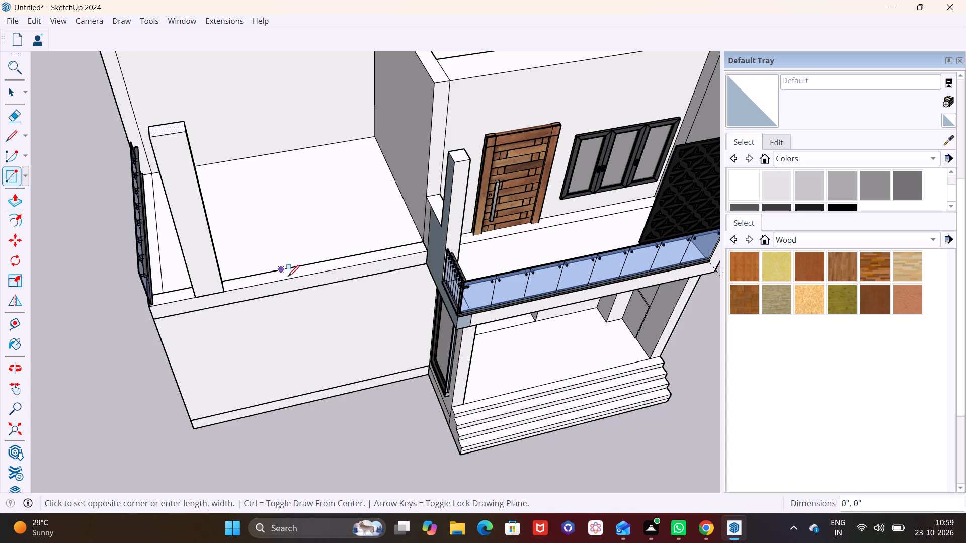
click(309, 279)
Pull the second rectangle up 10' 1/4" to match the first pillar's top.
key(space)
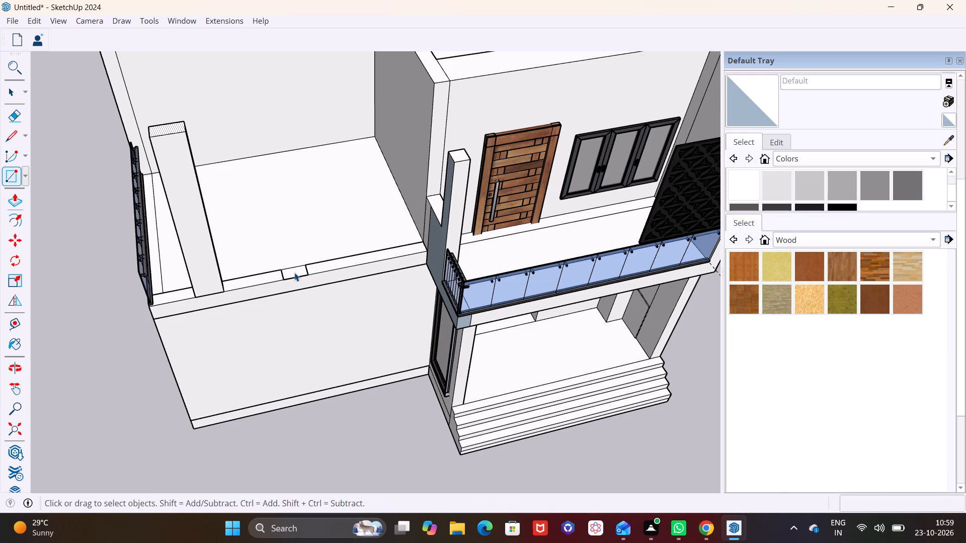
click(294, 273)
click(23, 199)
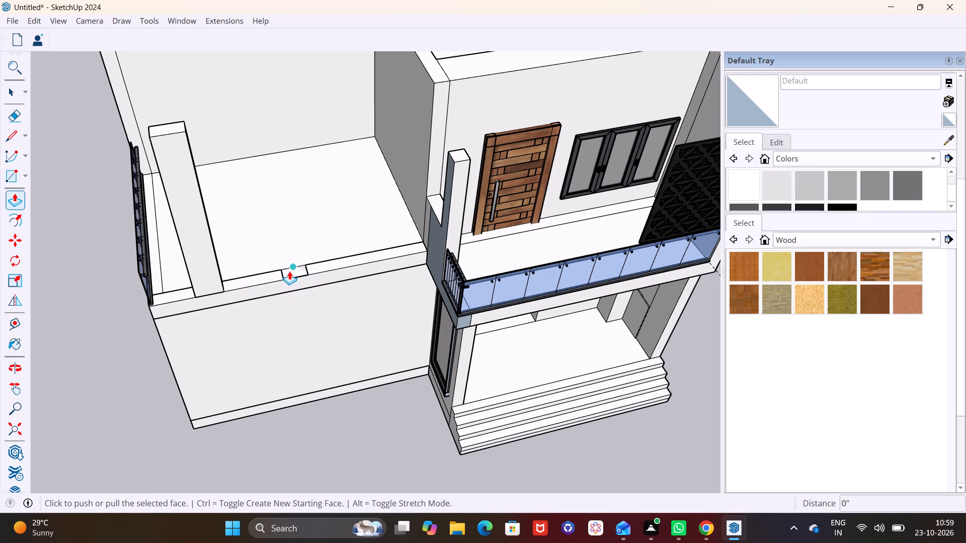
click(289, 271)
click(183, 128)
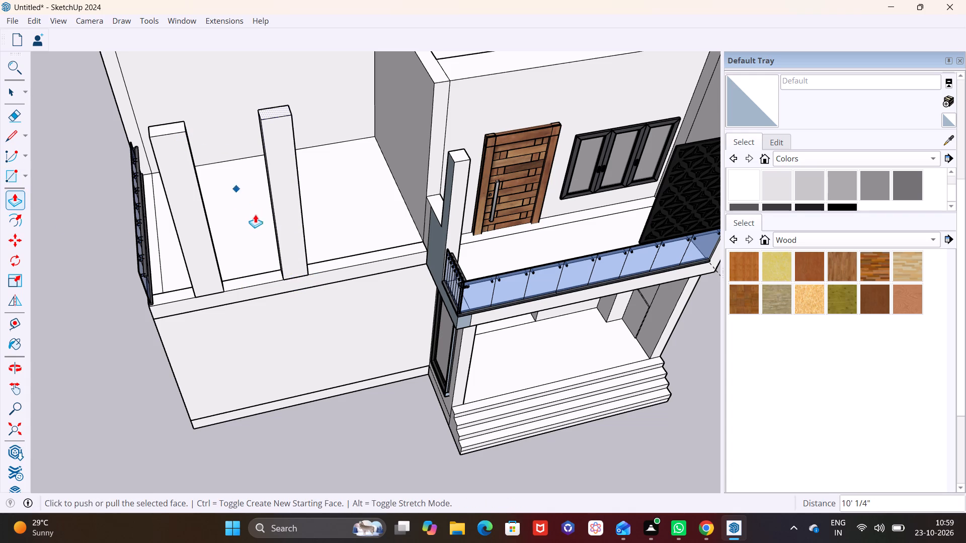
Copy the balcony's long front glass railing onto the terrace's front edge, ending against the wall beside the balcony.
middle_drag(250, 236, 249, 158)
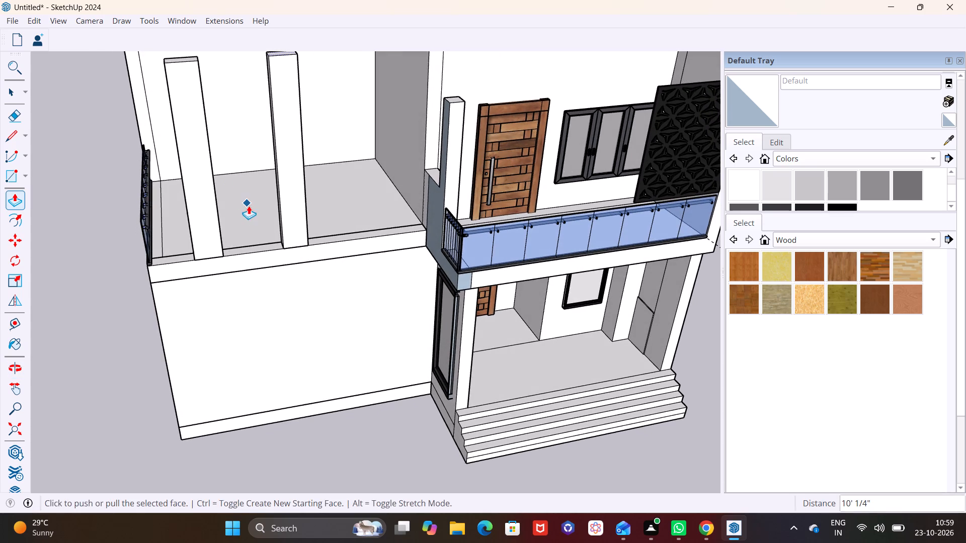
middle_drag(249, 207, 223, 196)
key(space)
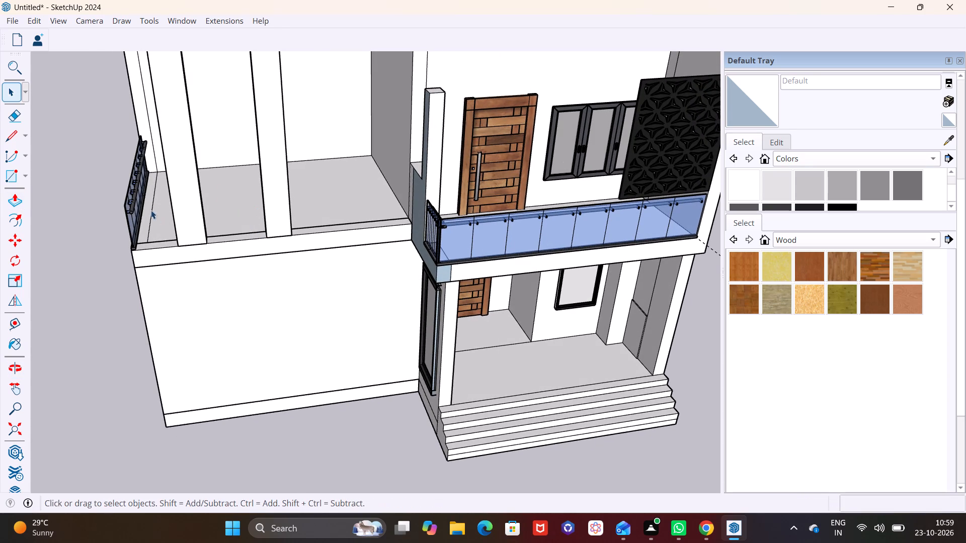
click(465, 239)
key(m)
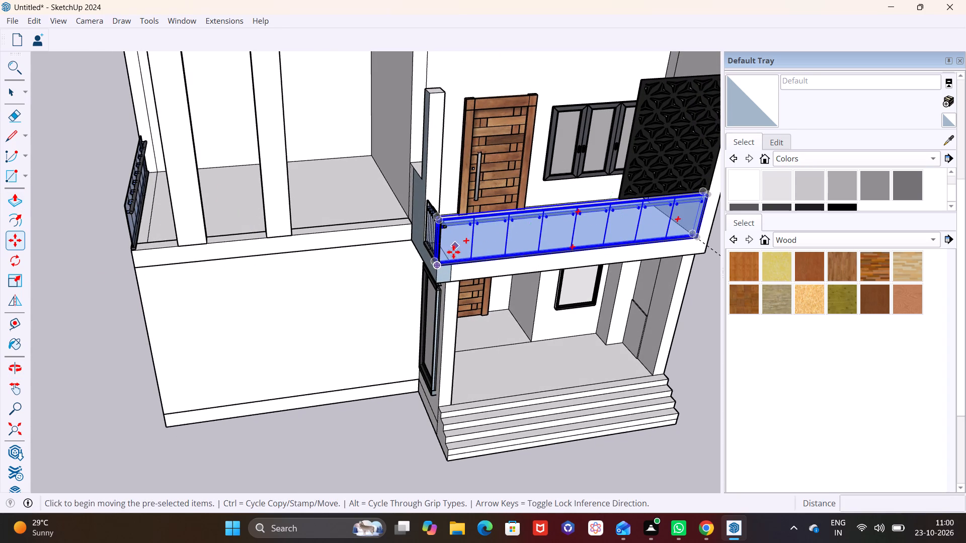
click(703, 195)
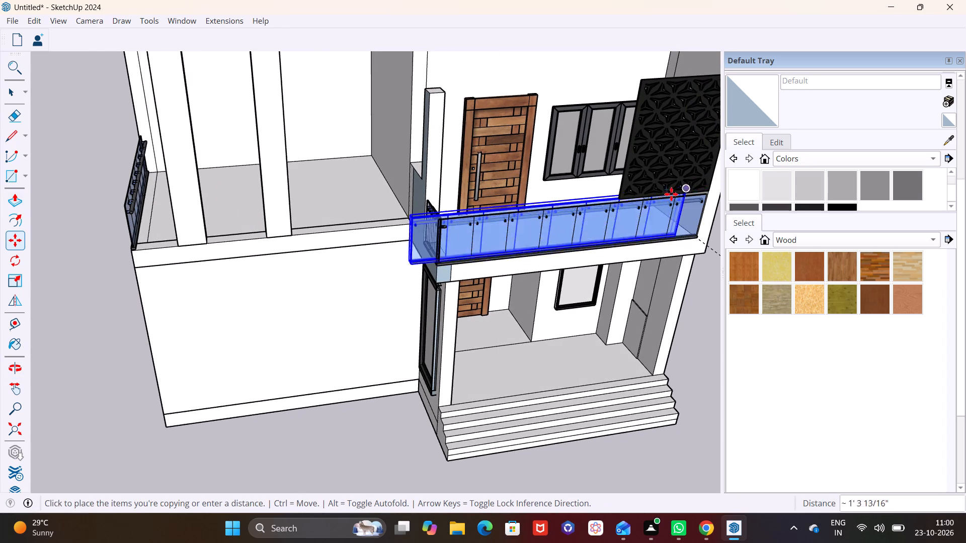
click(409, 175)
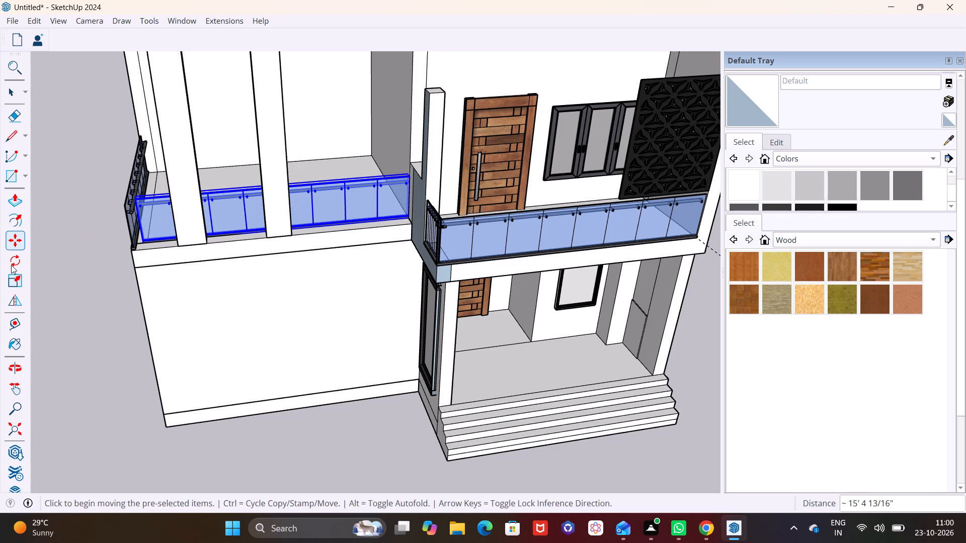
Scale the copied terrace railing lengthwise to about 0.46 so it spans from the balcony-side wall to the nearest pillar.
click(12, 278)
middle_drag(171, 241, 235, 219)
scroll(151, 219, up, 6)
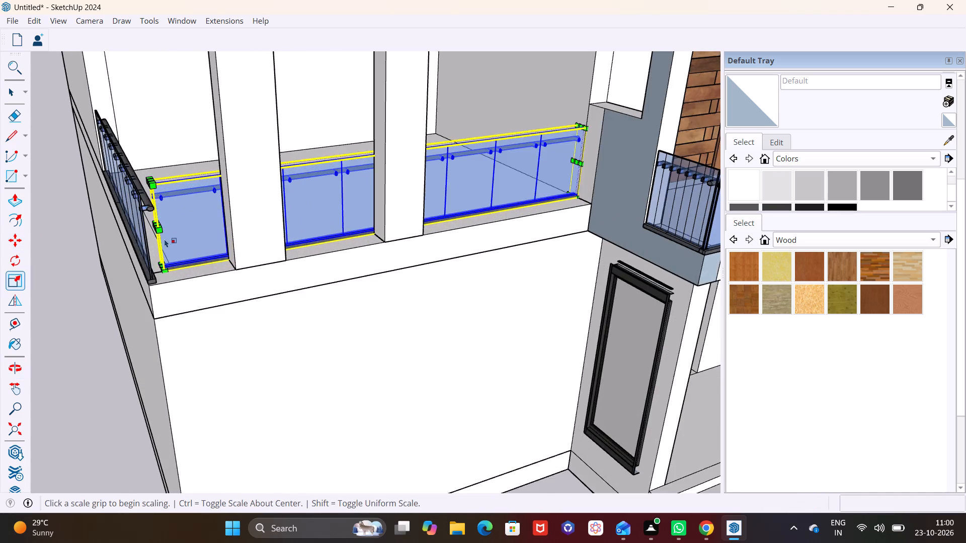
middle_drag(147, 241, 51, 254)
click(132, 204)
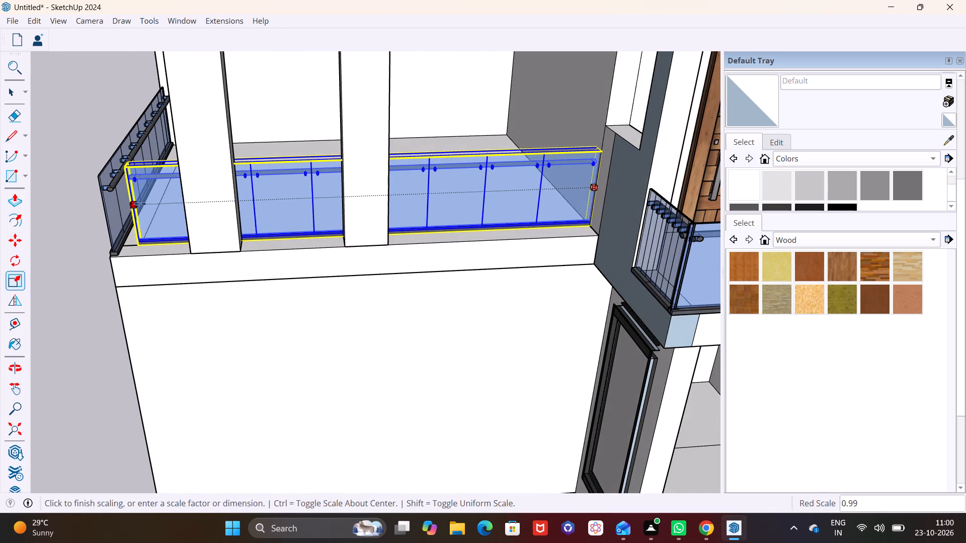
click(392, 205)
Move the shortened terrace railing about 4 1/2" toward the terrace's front edge, beside the pillar.
middle_drag(504, 321, 326, 342)
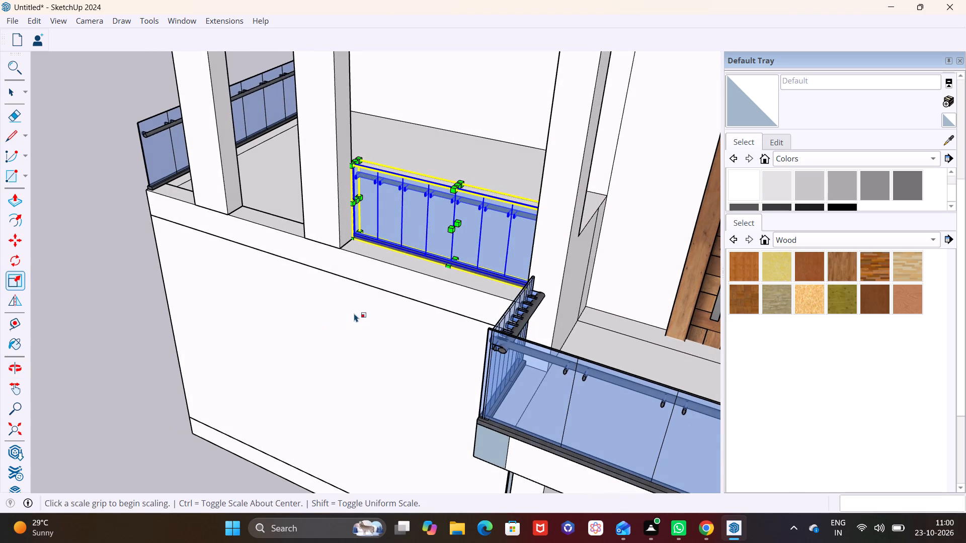
middle_drag(363, 339, 526, 247)
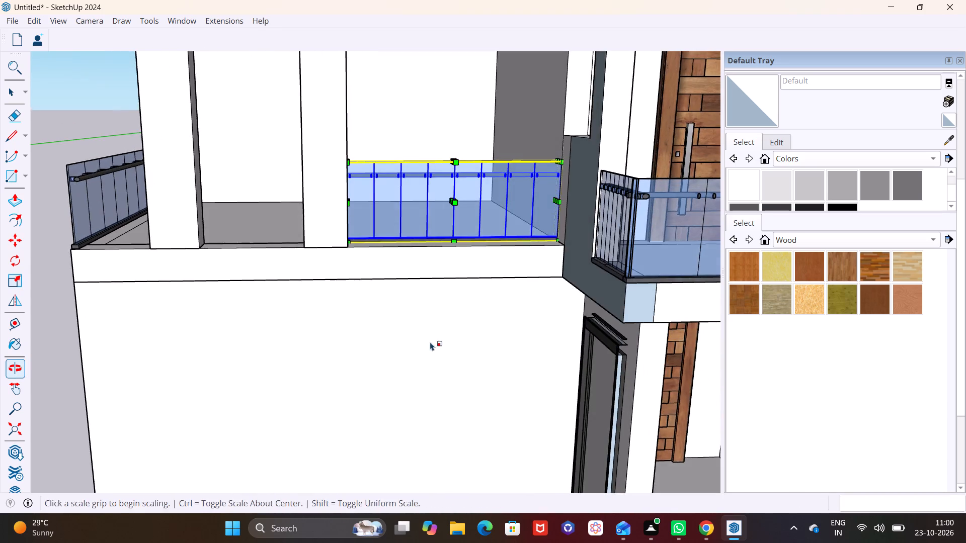
middle_drag(461, 337, 511, 299)
middle_drag(489, 244, 440, 359)
scroll(449, 340, up, 4)
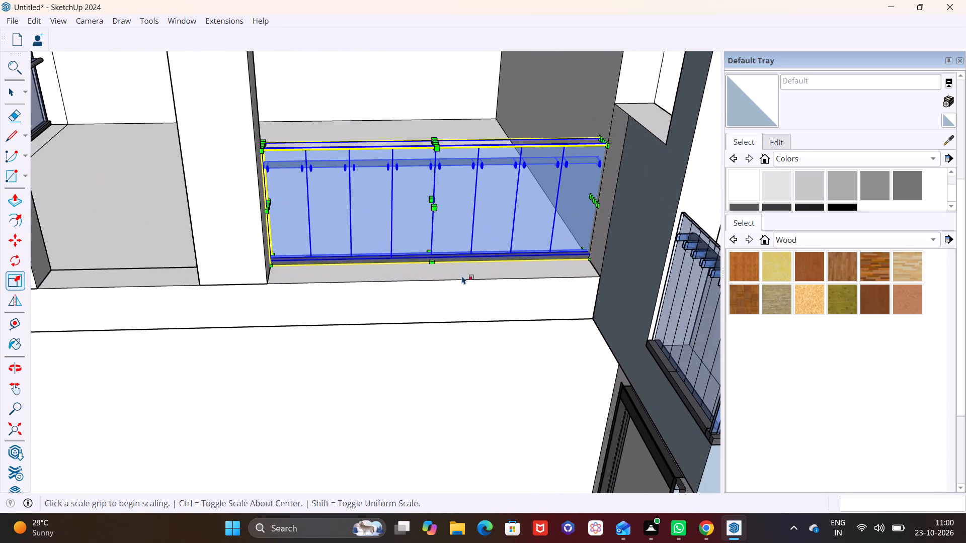
key(m)
click(277, 265)
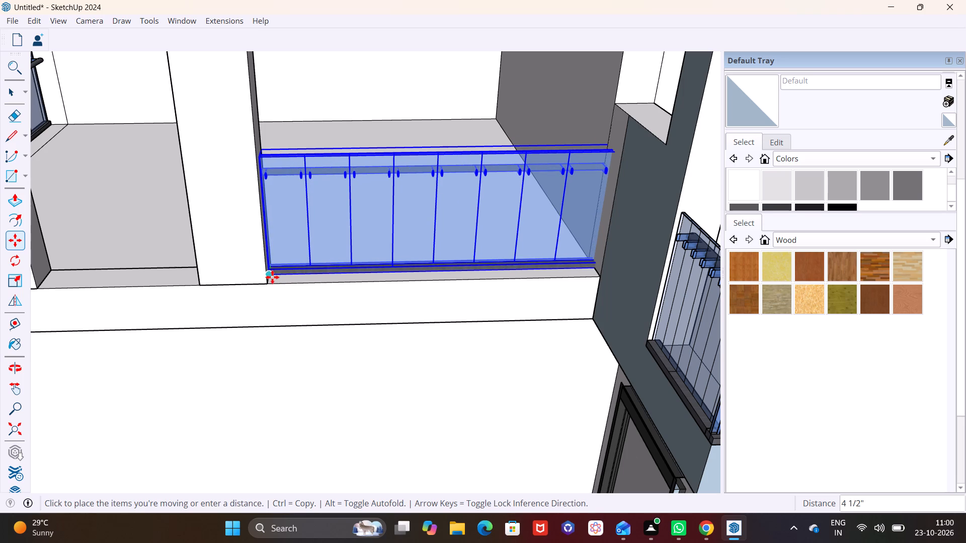
click(272, 277)
Copy the shortened railing about 8' along the terrace front so it starts at the other side of the middle pillar.
scroll(269, 264, down, 7)
shift+middle_drag(298, 274, 419, 282)
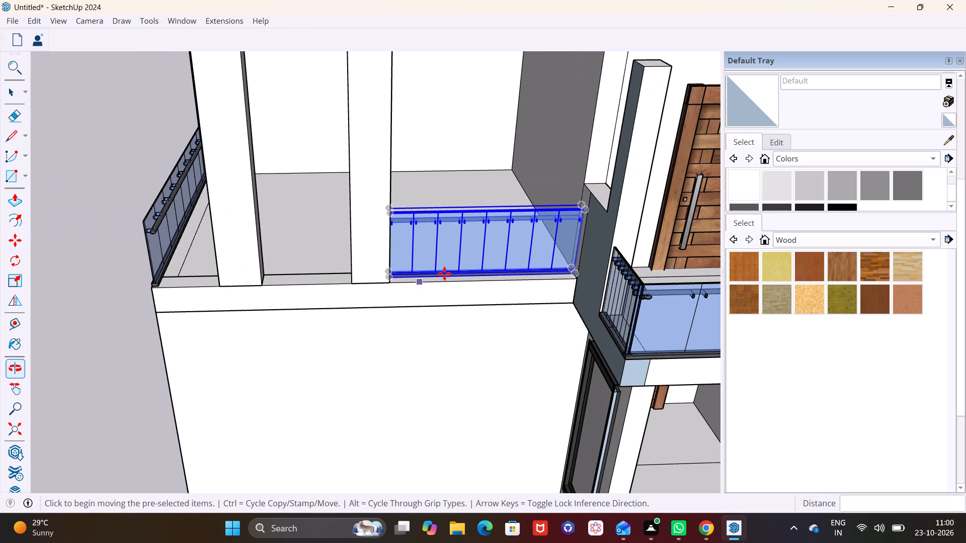
key(space)
click(452, 262)
key(m)
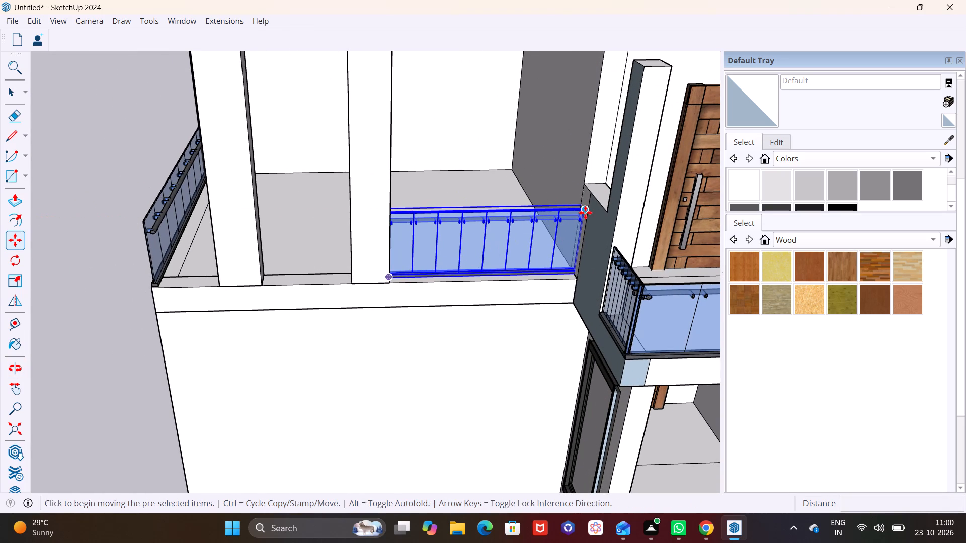
click(587, 213)
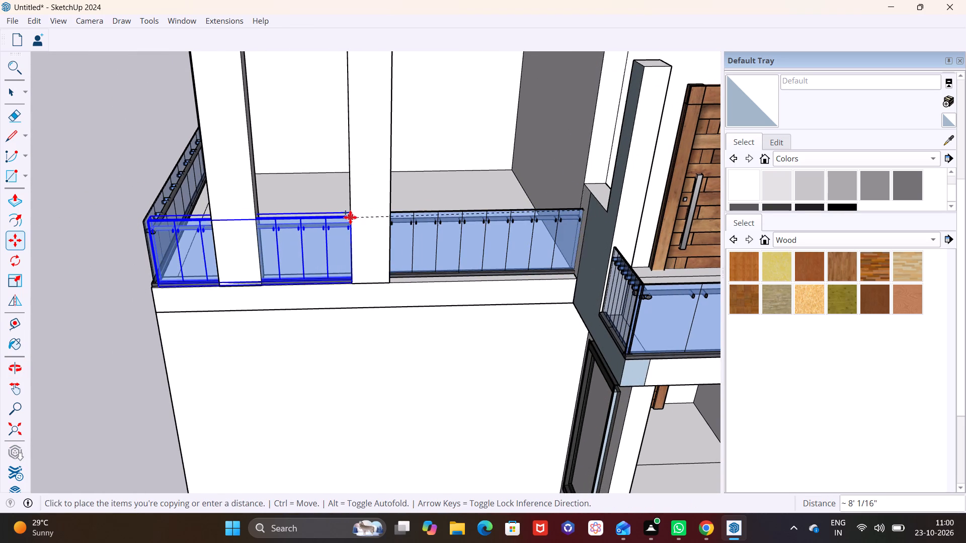
click(349, 220)
Move the second terrace railing about 2 7/8" back from the front edge onto the edge strip.
middle_drag(343, 281, 358, 274)
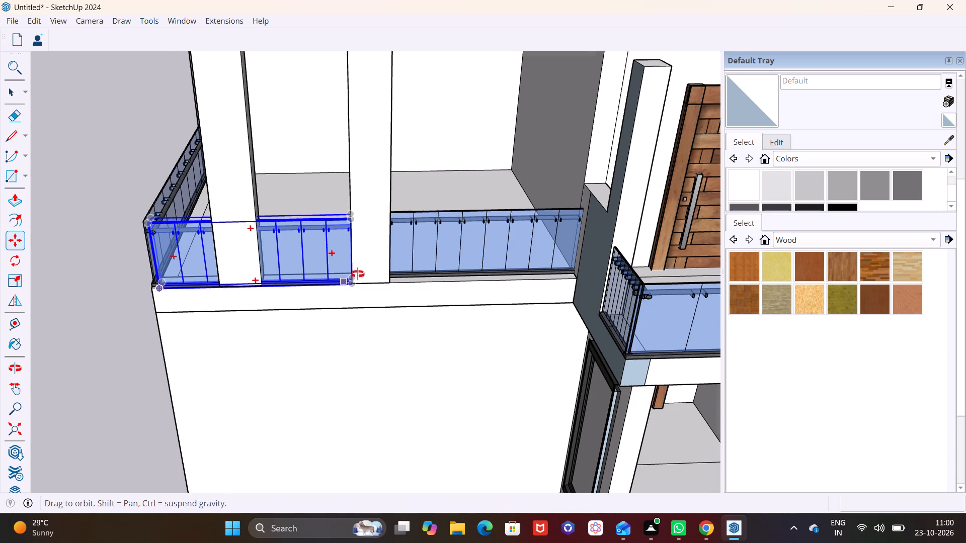
middle_drag(358, 274, 493, 173)
scroll(412, 251, up, 9)
middle_drag(352, 282, 139, 394)
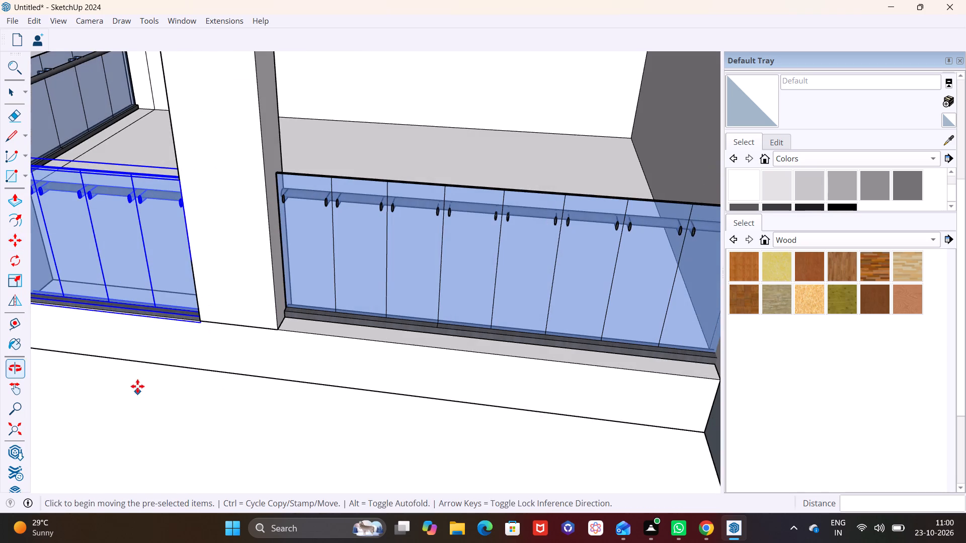
click(186, 322)
click(186, 307)
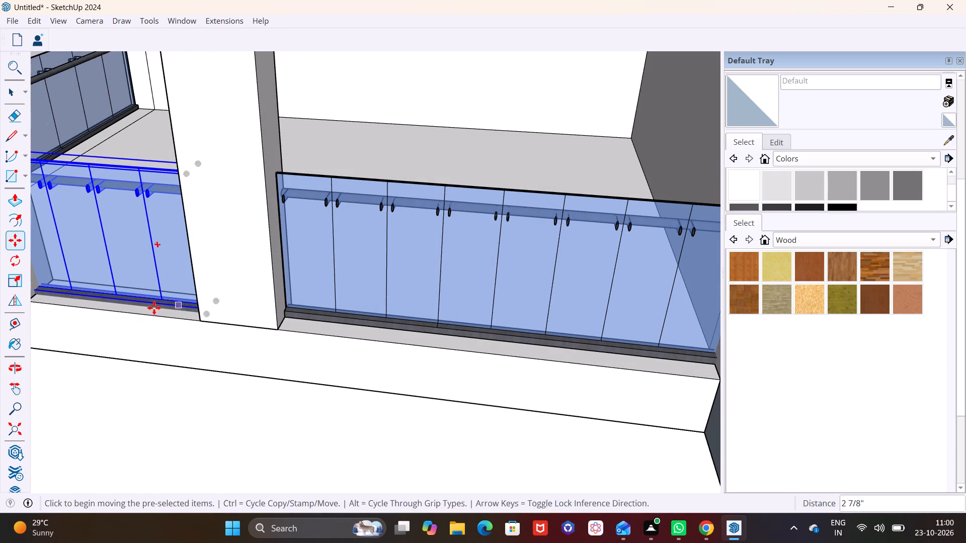
Scale the second terrace railing lengthwise to about 0.46 so it fits between the two pillars.
scroll(80, 356, down, 6)
middle_drag(148, 352, 412, 318)
middle_drag(343, 313, 482, 317)
scroll(482, 317, down, 1)
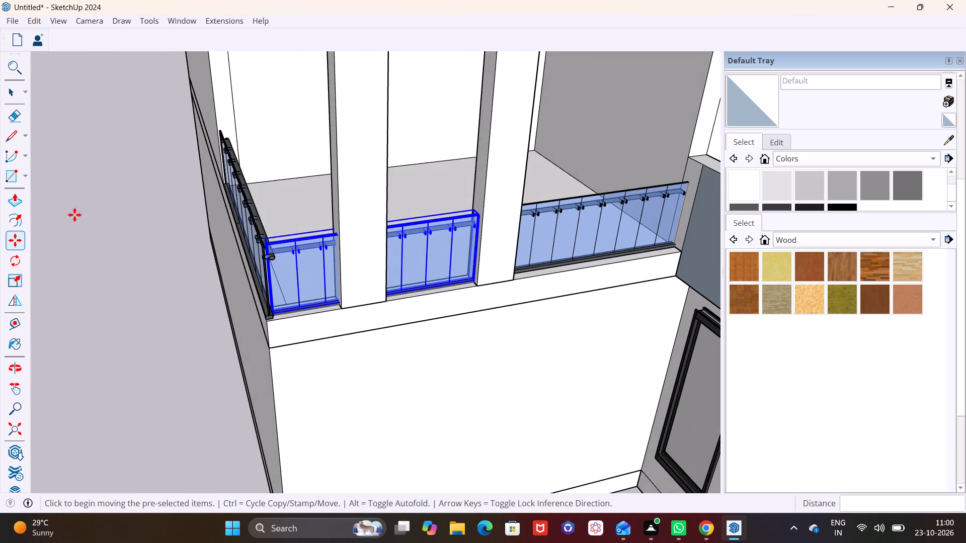
click(21, 279)
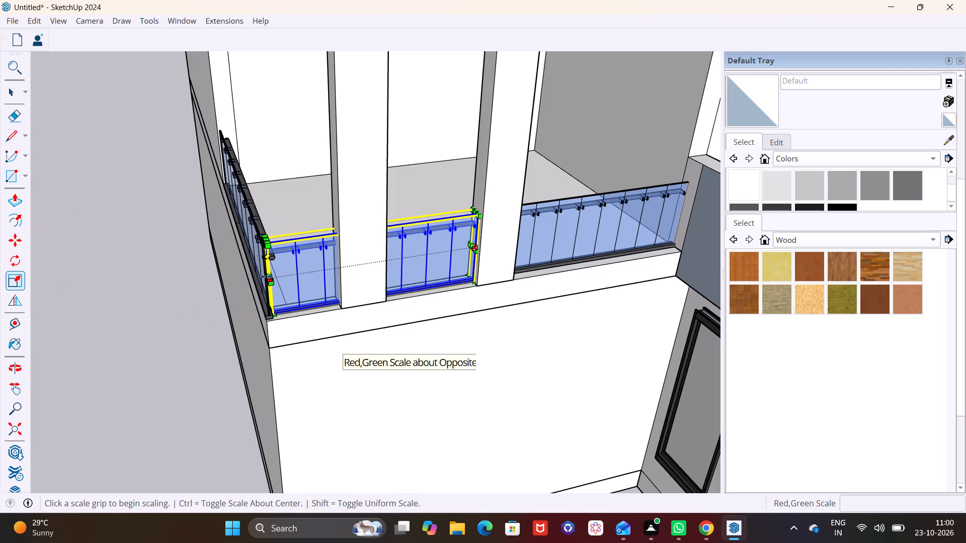
click(266, 277)
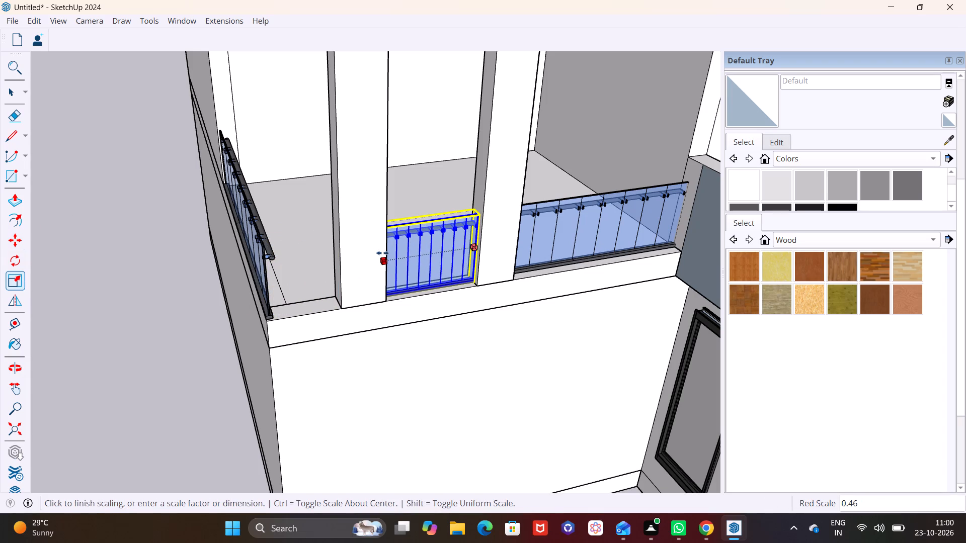
click(382, 253)
Copy the railing between the pillars about 4' 9" along the terrace front, past the corner-side pillar.
middle_drag(392, 290, 312, 267)
key(m)
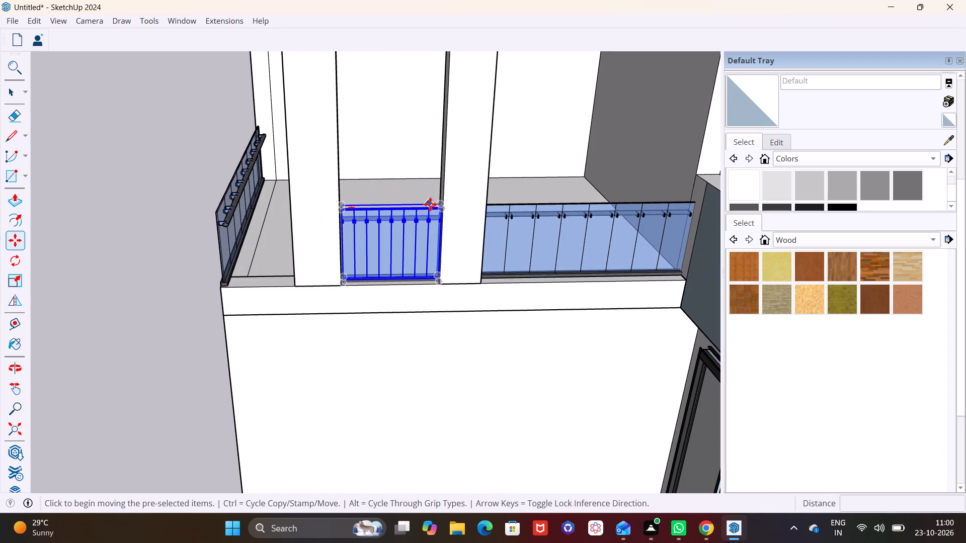
click(438, 209)
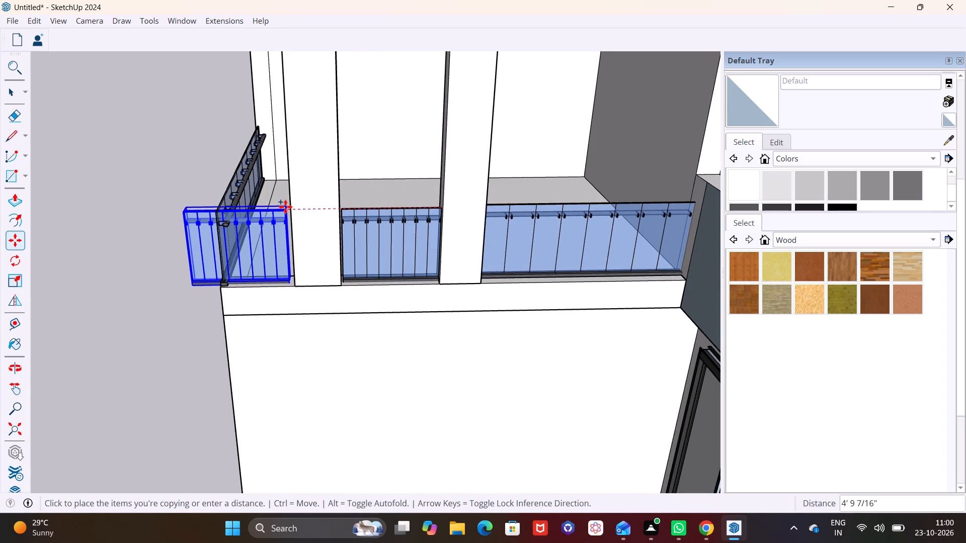
click(289, 205)
Move the corner railing copy about 3 7/16" toward the terrace's front edge beside the corner-side pillar.
middle_drag(329, 286, 460, 185)
scroll(311, 197, up, 3)
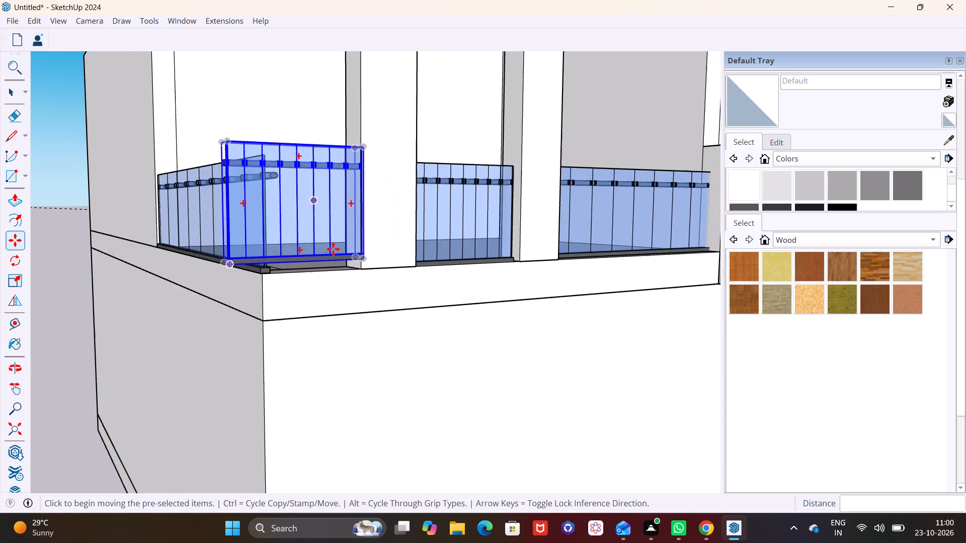
scroll(333, 249, up, 7)
click(388, 252)
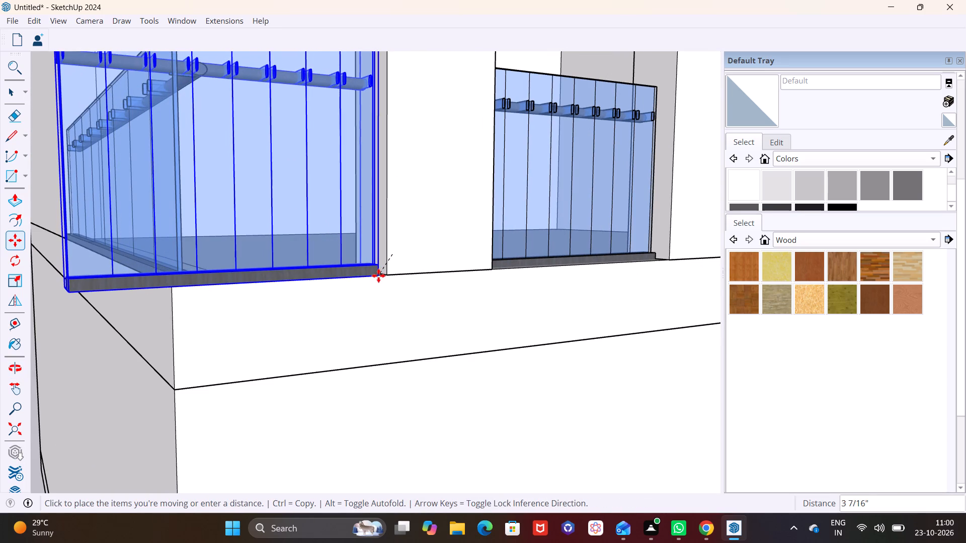
click(378, 276)
Scale the corner railing copy lengthwise to about 0.58 so it no longer overhangs the side railing.
middle_drag(391, 291, 180, 376)
middle_drag(194, 364, 628, 286)
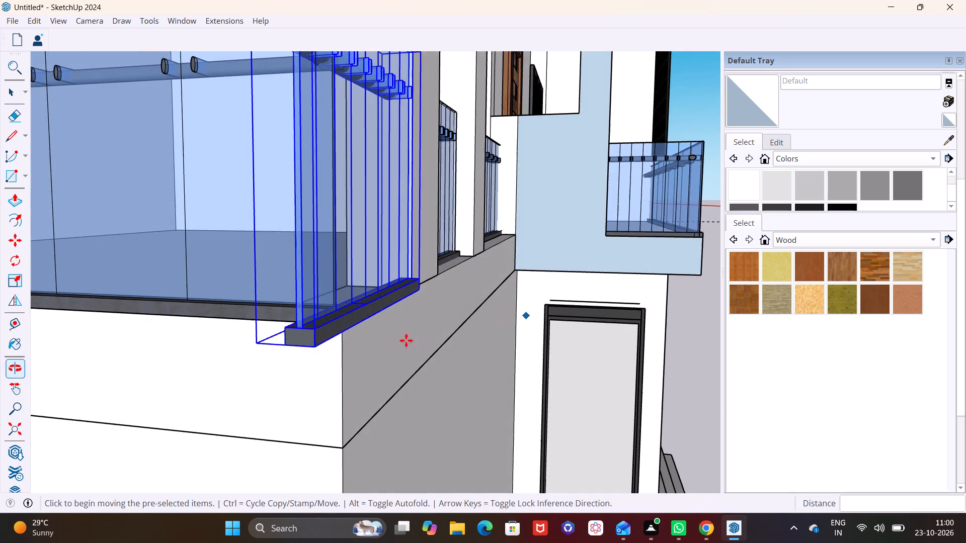
middle_drag(311, 362, 465, 393)
middle_drag(379, 345, 371, 275)
middle_drag(391, 265, 266, 403)
scroll(256, 378, down, 3)
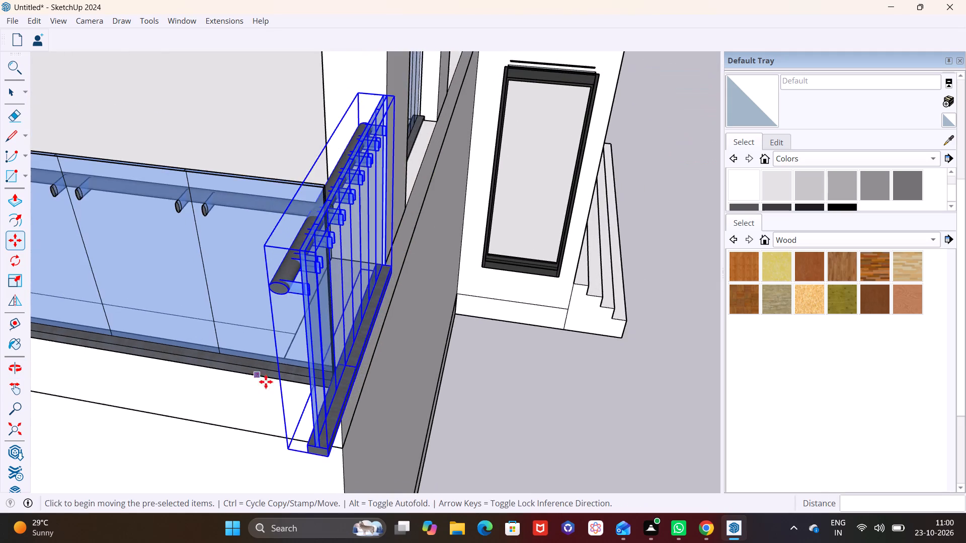
middle_drag(282, 389, 196, 359)
click(17, 284)
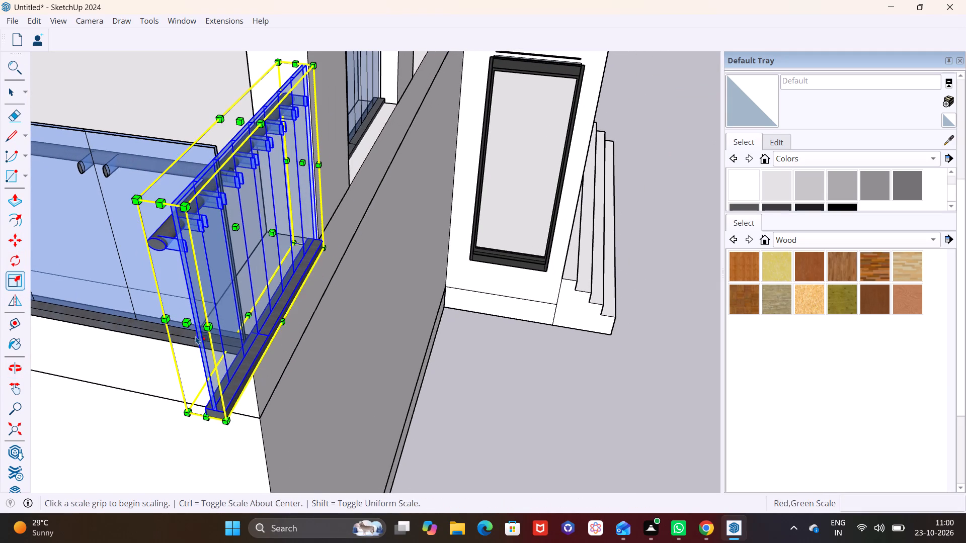
click(189, 326)
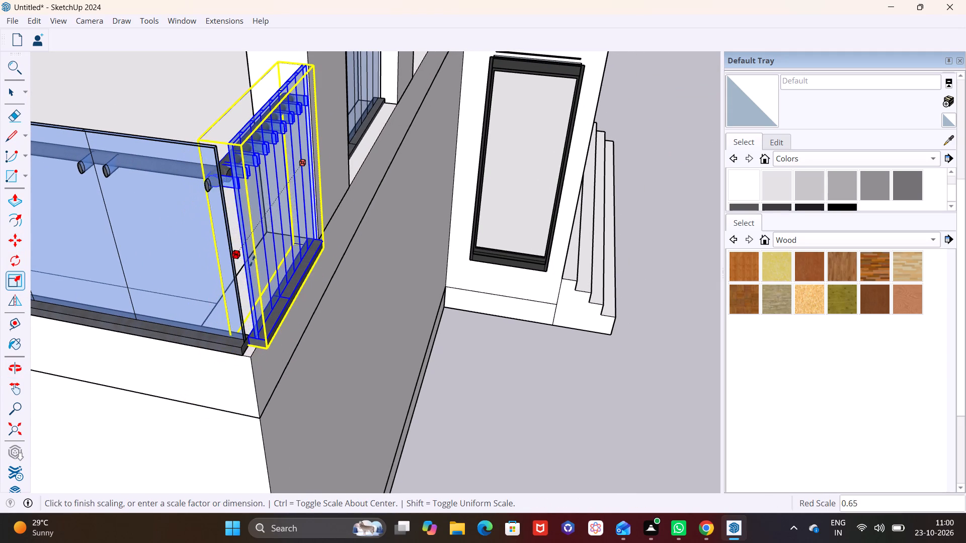
click(261, 250)
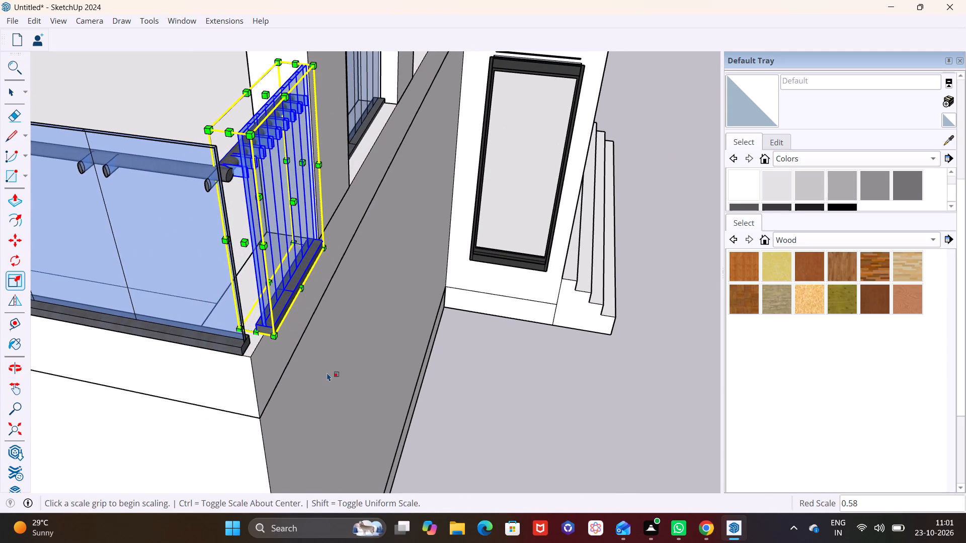
Move the corner railing about 4 1/8" back from the front edge onto the edge strip.
middle_drag(324, 337, 183, 389)
key(m)
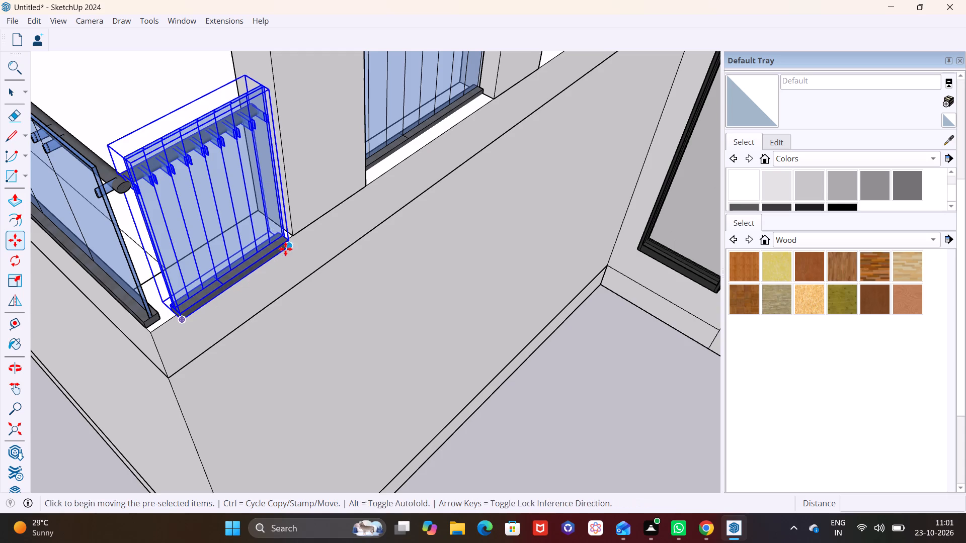
click(286, 249)
click(286, 228)
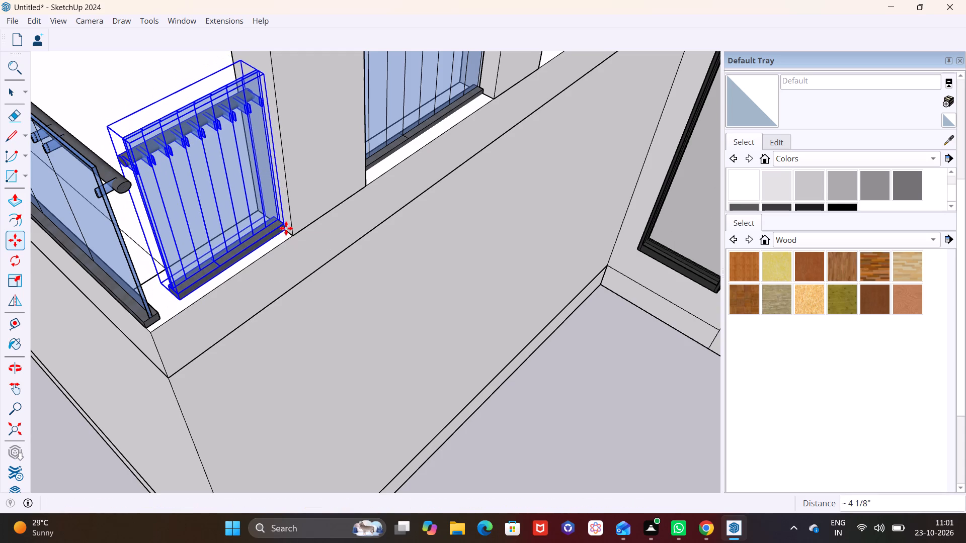
Stretch the corner railing lengthwise until it meets the terrace's side railing, and deselect it.
click(22, 284)
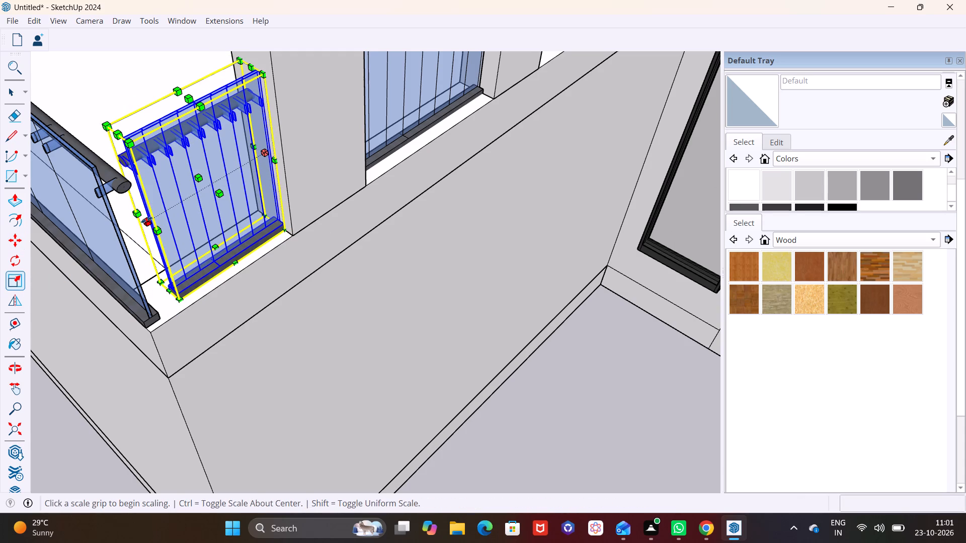
click(146, 220)
click(121, 232)
key(space)
click(310, 355)
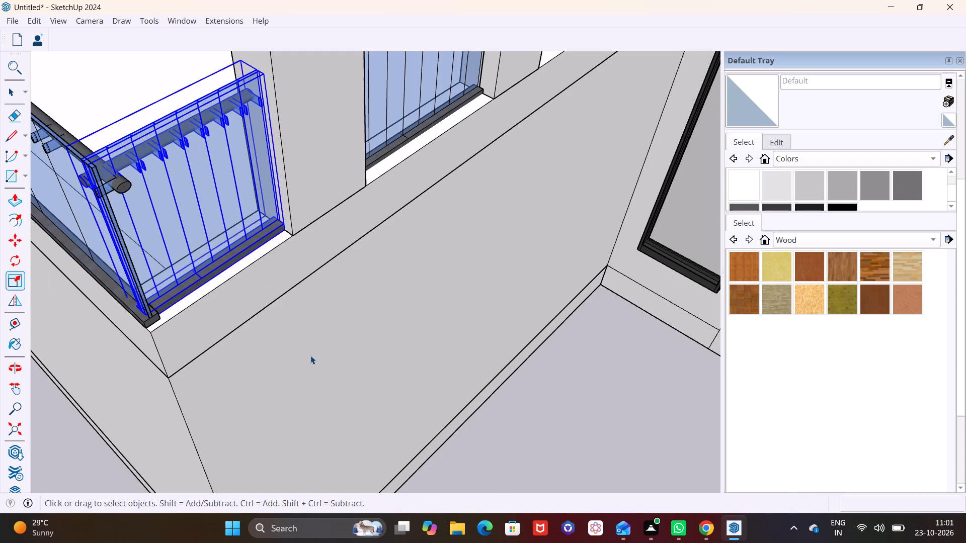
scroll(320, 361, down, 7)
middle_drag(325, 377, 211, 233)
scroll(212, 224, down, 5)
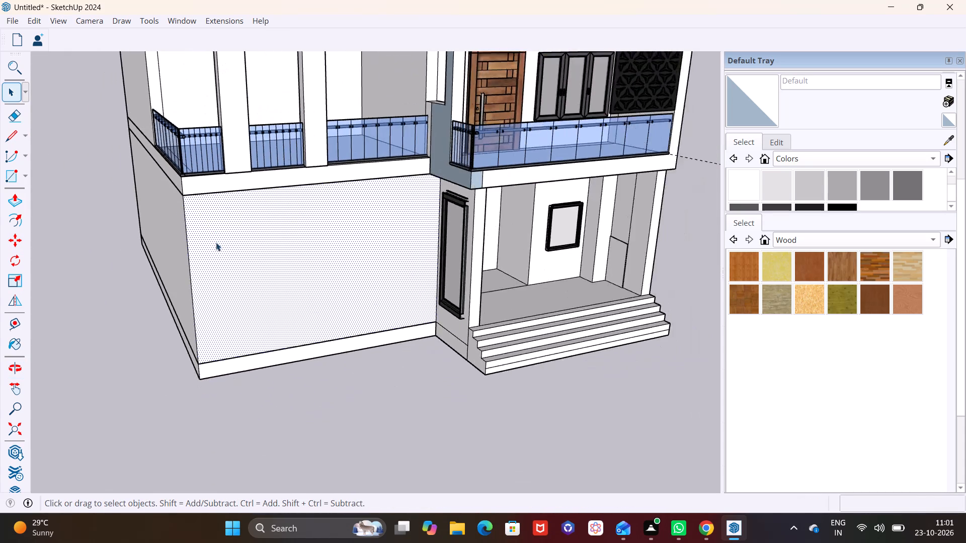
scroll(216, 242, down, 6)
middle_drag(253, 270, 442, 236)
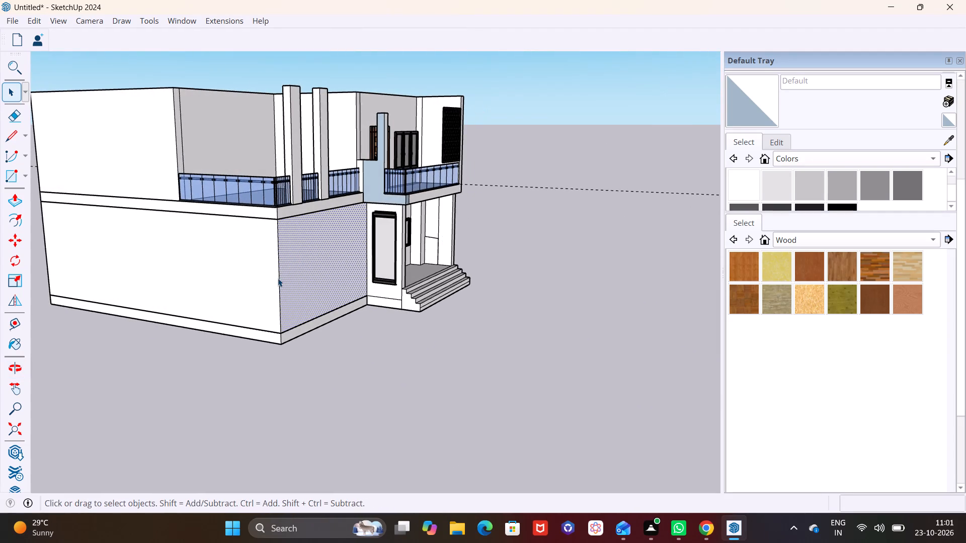
Delete the long dashed guide line that runs across the ground beside the house.
scroll(278, 278, down, 5)
shift+middle_drag(277, 273, 231, 273)
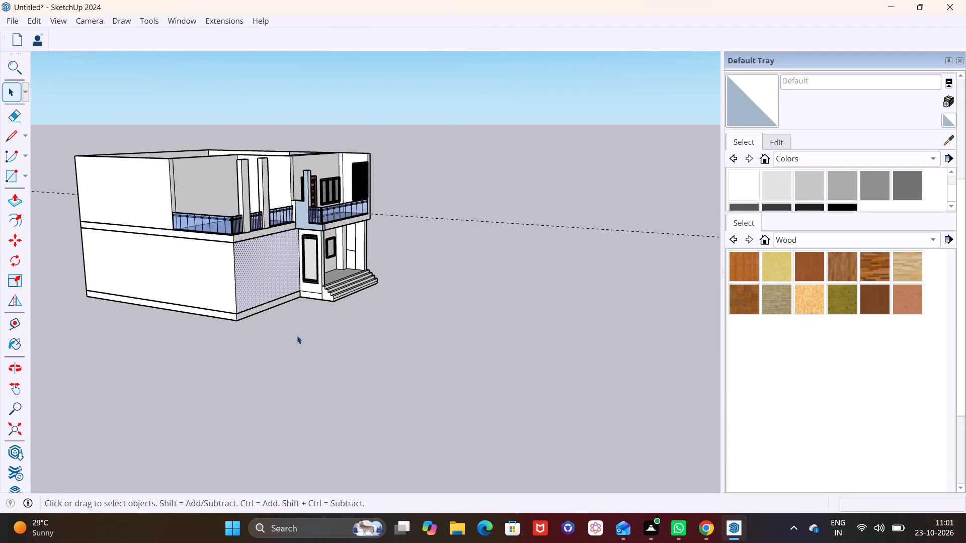
click(297, 335)
middle_drag(421, 330, 96, 367)
click(395, 372)
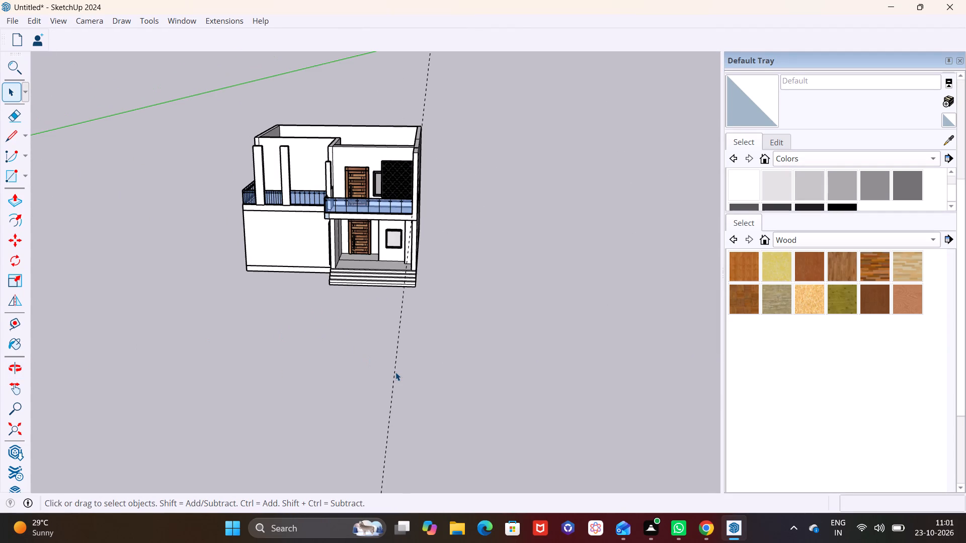
key(Delete)
Delete the glass railing section between the two tall terrace-front pillars.
middle_drag(299, 430, 424, 353)
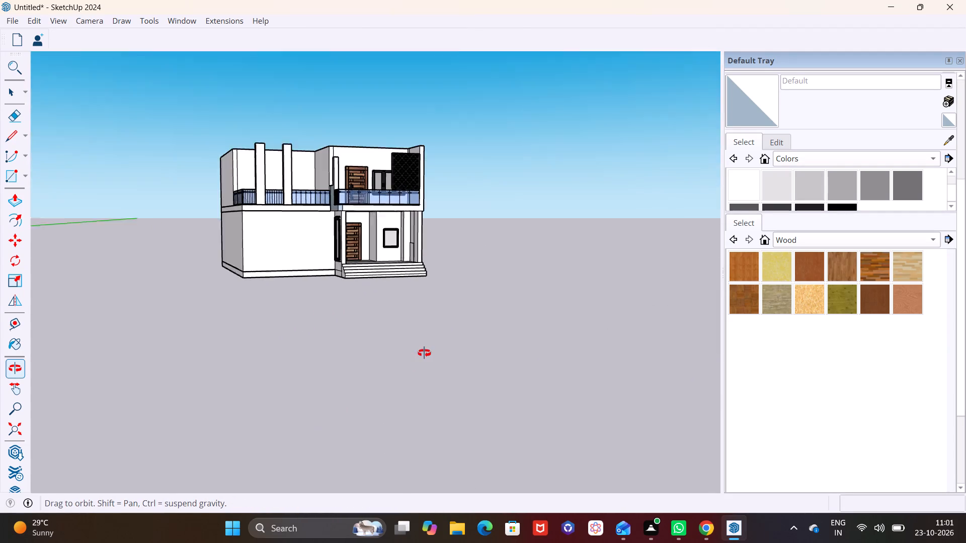
middle_drag(424, 353, 341, 352)
scroll(321, 331, down, 1)
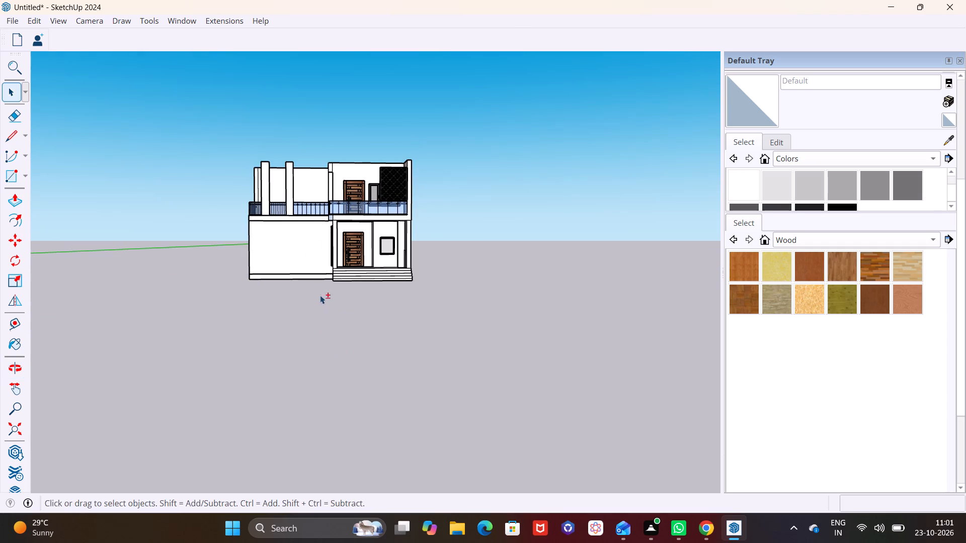
shift+scroll(287, 221, up, 9)
shift+middle_drag(271, 220, 252, 342)
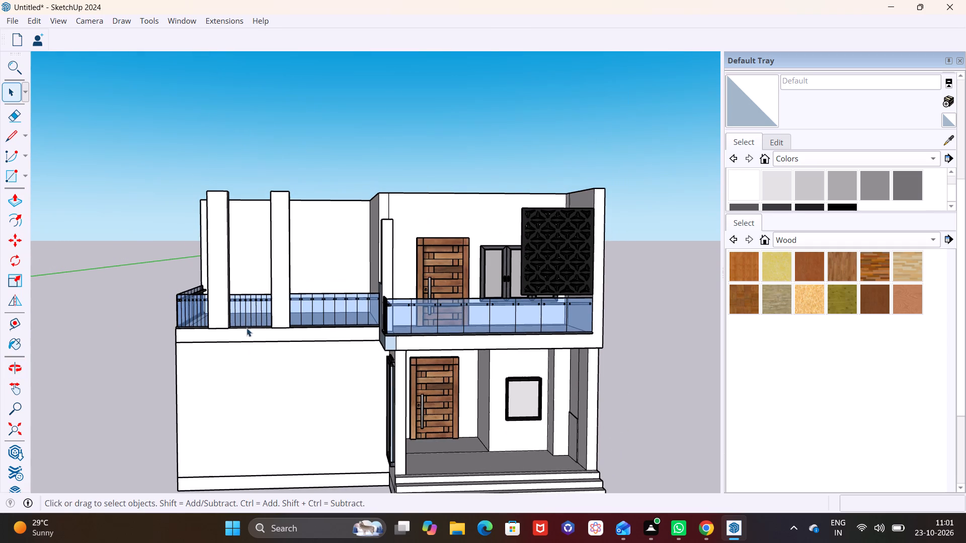
click(249, 318)
key(Delete)
Draw a rectangle on the terrace's front edge strip, filling the gap between the two tall pillars.
middle_drag(239, 323, 209, 440)
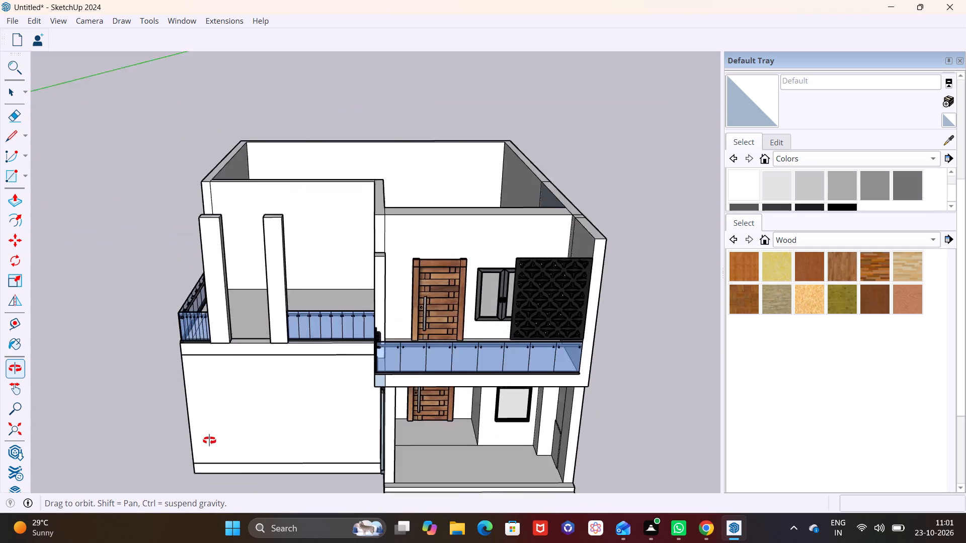
middle_drag(209, 440, 209, 440)
scroll(235, 282, up, 7)
shift+middle_drag(253, 358, 242, 269)
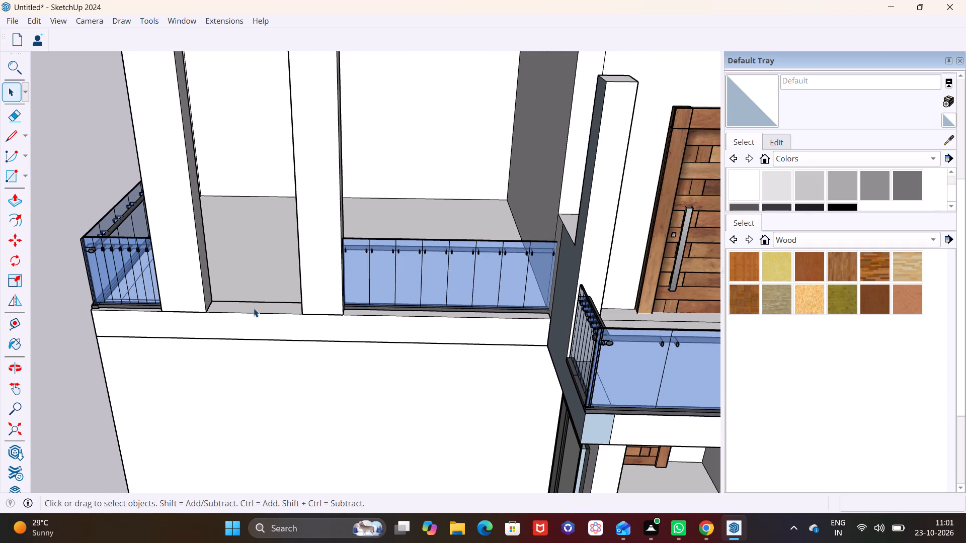
click(254, 308)
middle_drag(269, 301, 250, 380)
scroll(217, 294, up, 1)
middle_drag(285, 349, 364, 361)
click(26, 172)
click(25, 194)
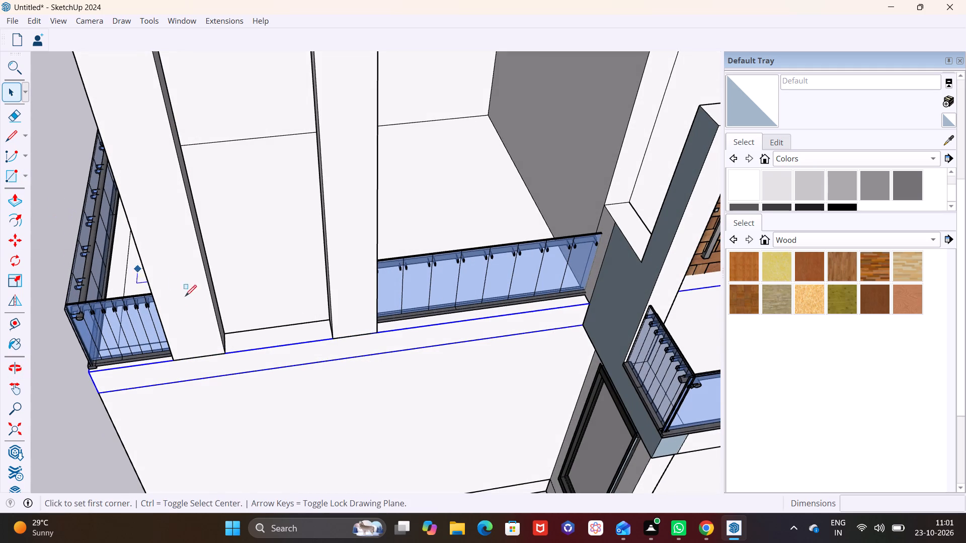
click(229, 334)
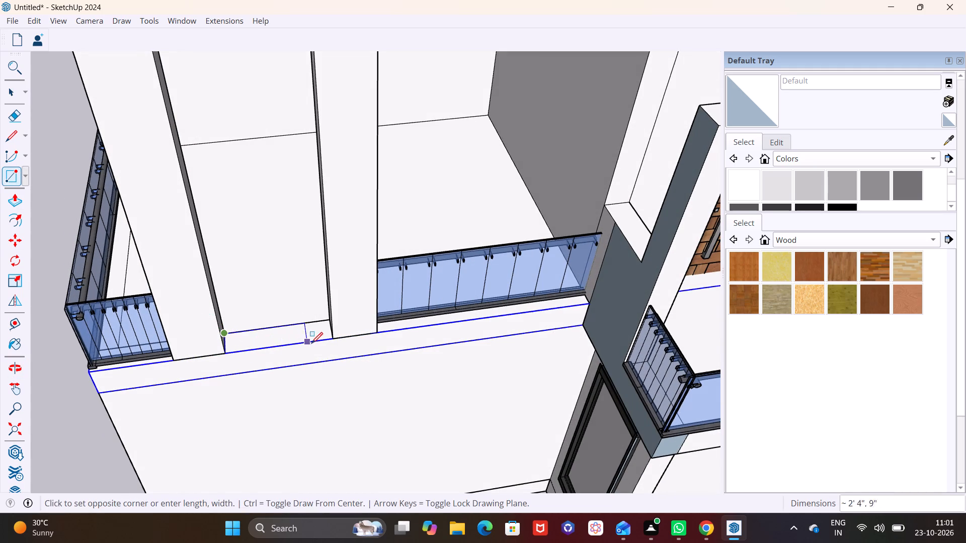
click(335, 338)
key(space)
click(292, 333)
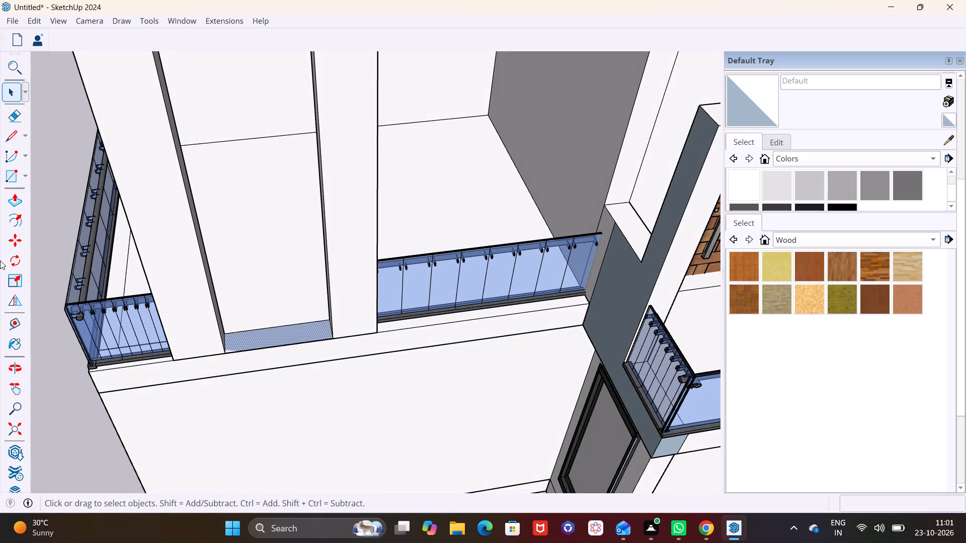
Push/Pull the rectangle between the pillars upward into a low wall, lower than the neighbouring railings.
click(9, 202)
click(244, 338)
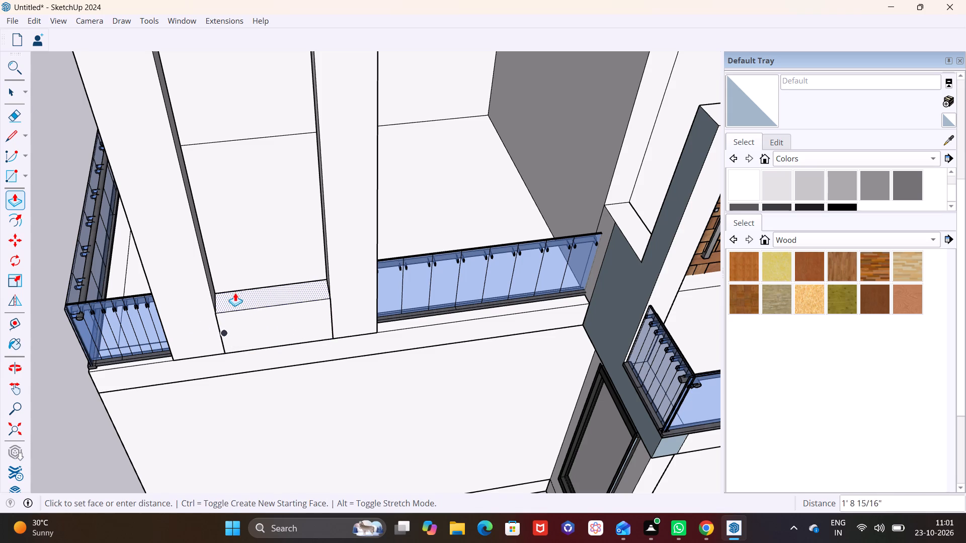
drag(239, 294, 244, 290)
key(space)
Examine the low wall between the pillars and the house's front elevation from several angles.
middle_drag(293, 439, 302, 260)
scroll(293, 309, down, 6)
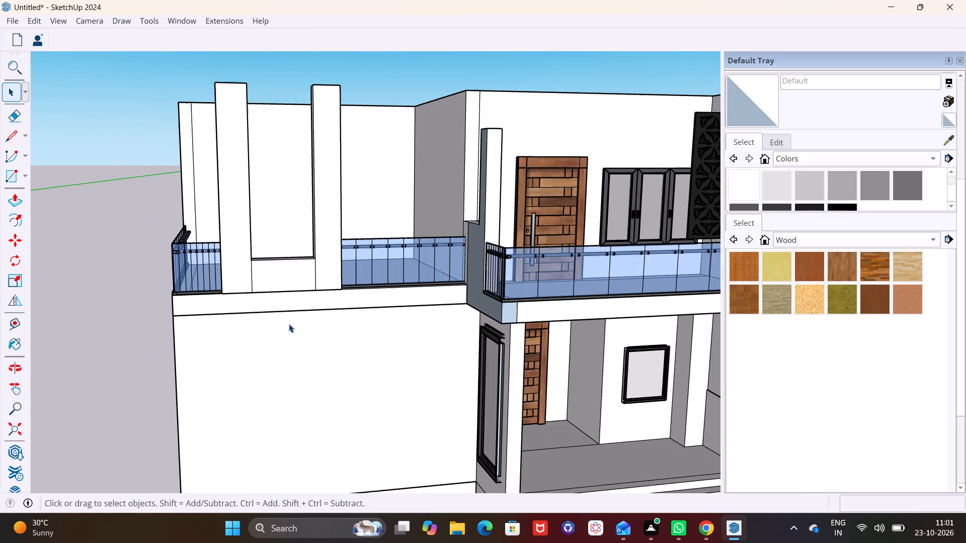
middle_drag(290, 335, 307, 318)
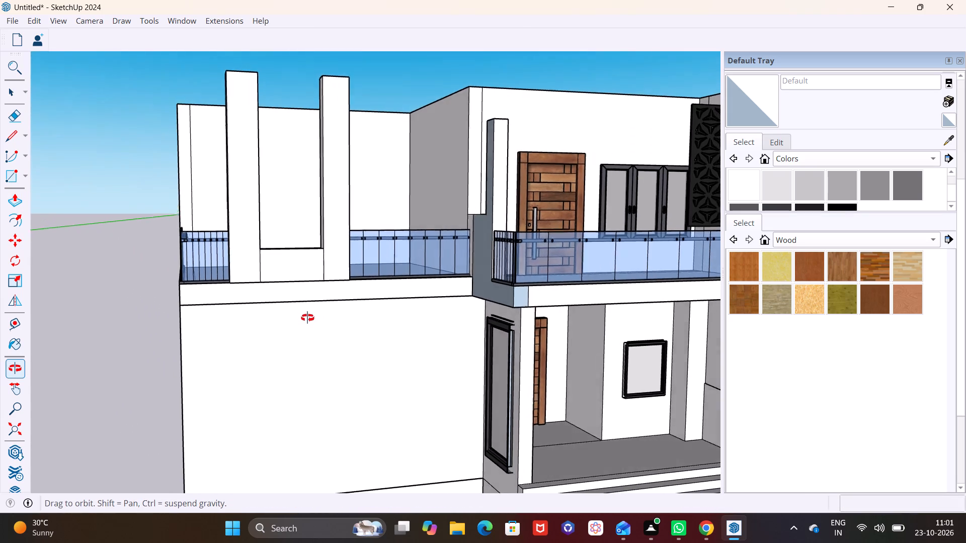
middle_drag(307, 318, 351, 321)
middle_drag(268, 318, 258, 315)
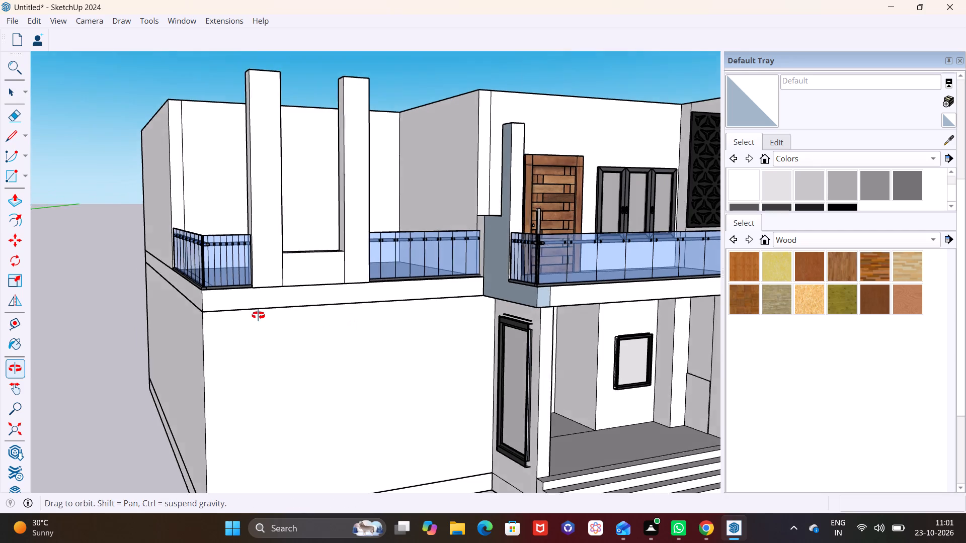
middle_drag(258, 315, 341, 325)
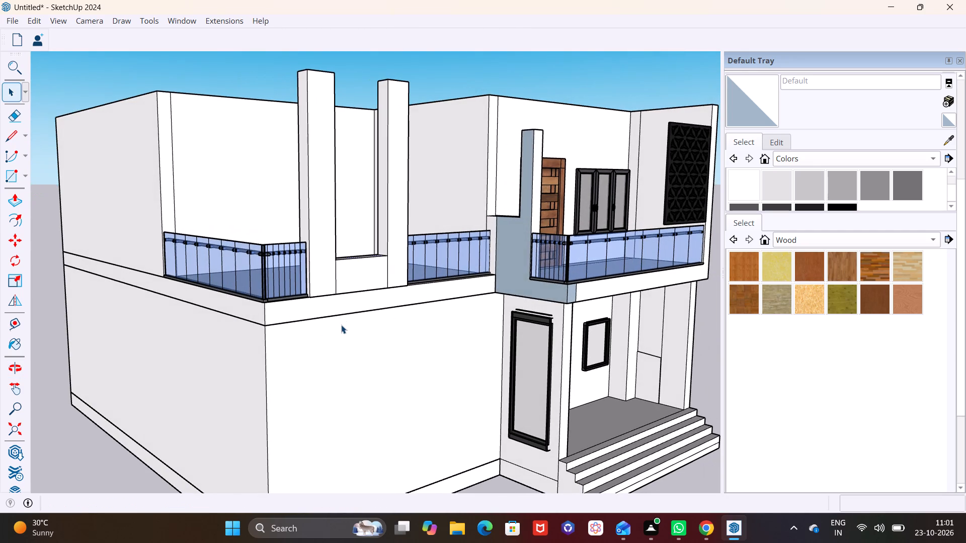
scroll(342, 325, down, 5)
middle_drag(343, 326, 323, 334)
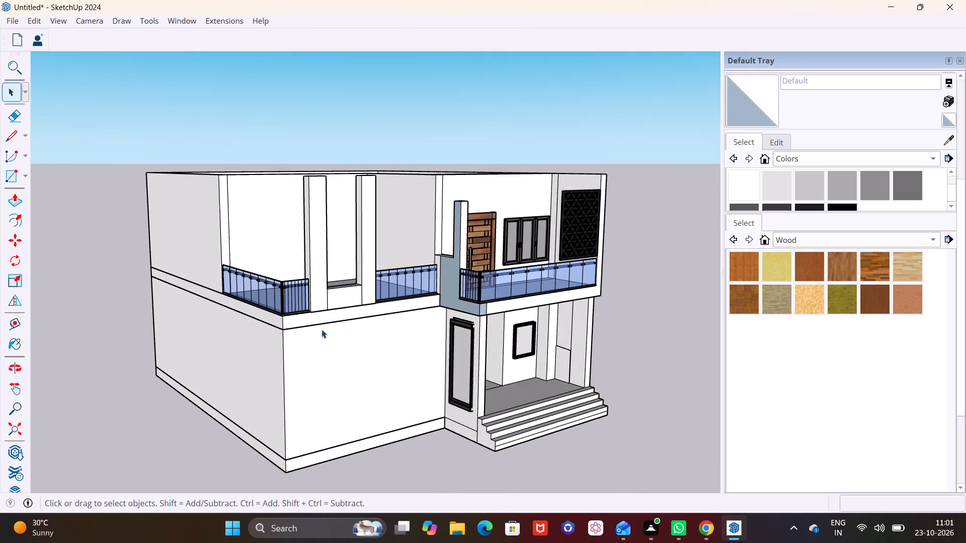
scroll(324, 327, down, 1)
middle_drag(317, 335, 302, 261)
middle_drag(335, 314, 323, 309)
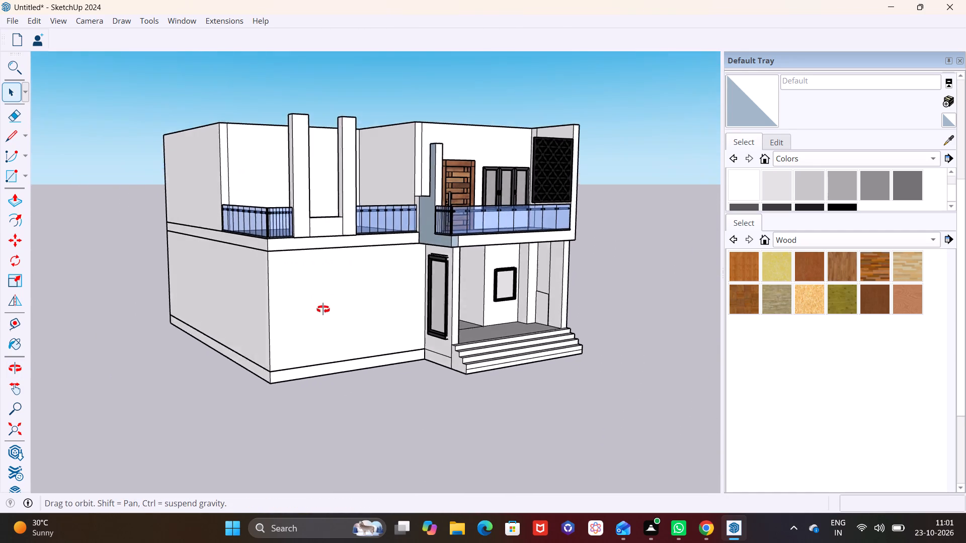
middle_drag(323, 309, 320, 288)
Copy the balcony wall's three-pane window about 19' 11" onto the blank ground-floor front wall below the terrace.
scroll(324, 271, up, 2)
click(521, 169)
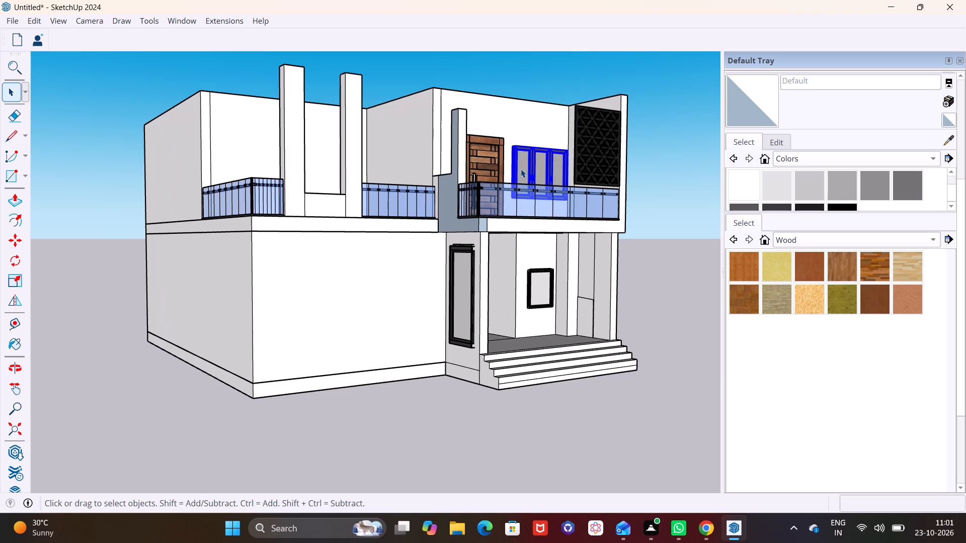
key(m)
click(517, 145)
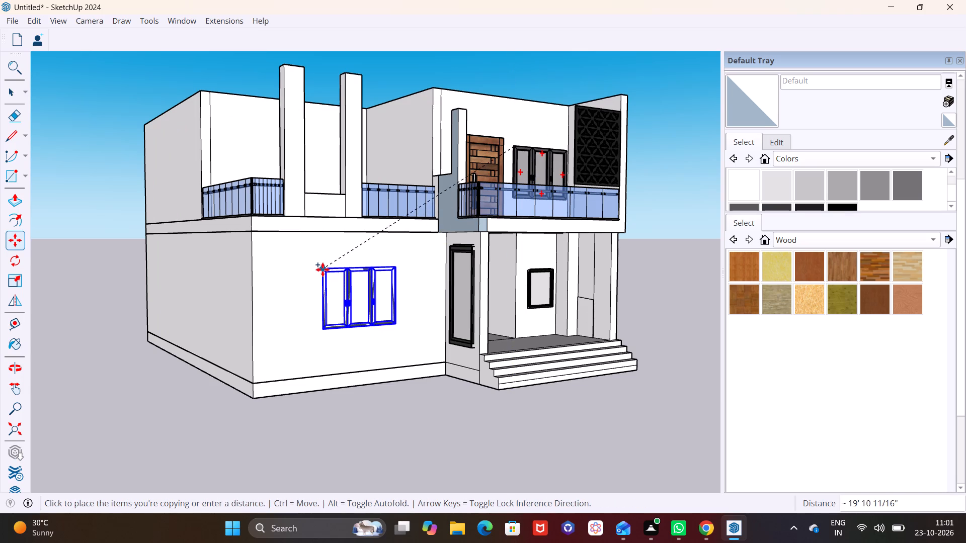
click(323, 269)
middle_drag(366, 329, 416, 373)
key(space)
click(381, 414)
Move the copied three-pane window slightly outward so its frame stands proud of the ground-floor front wall.
middle_drag(376, 349, 428, 374)
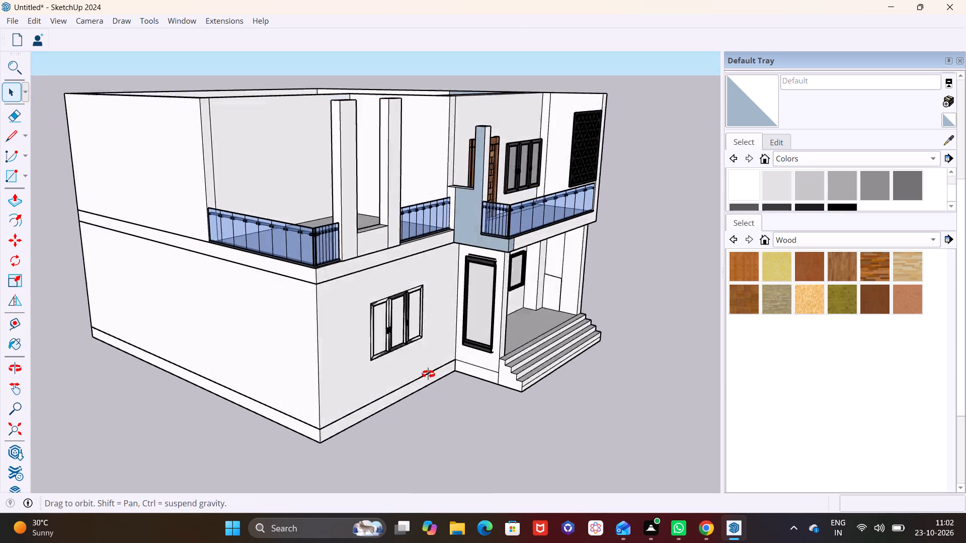
middle_drag(428, 374, 476, 383)
scroll(416, 347, up, 3)
click(397, 345)
key(m)
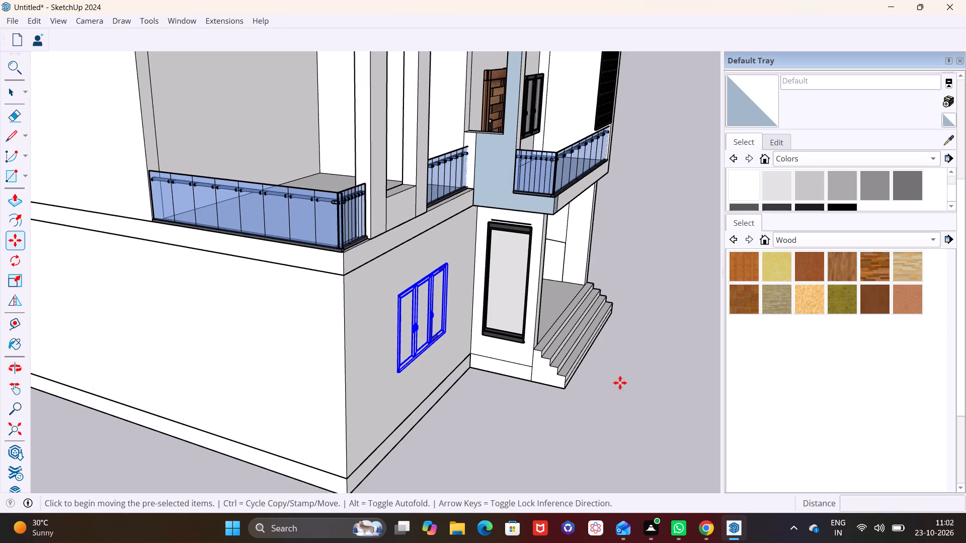
click(404, 371)
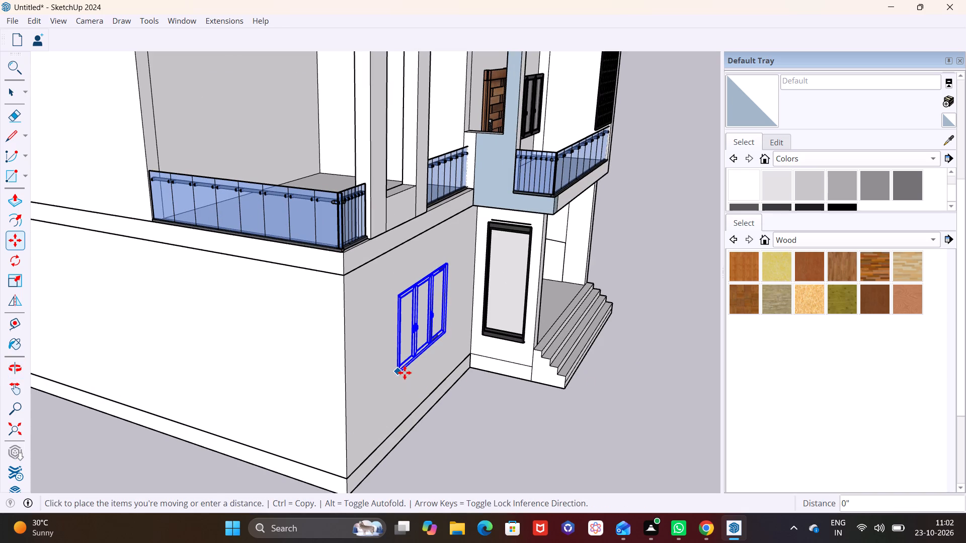
click(408, 379)
Move the copied window about 6 7/8" back toward the ground-floor front wall, and deselect it.
middle_drag(434, 390, 493, 375)
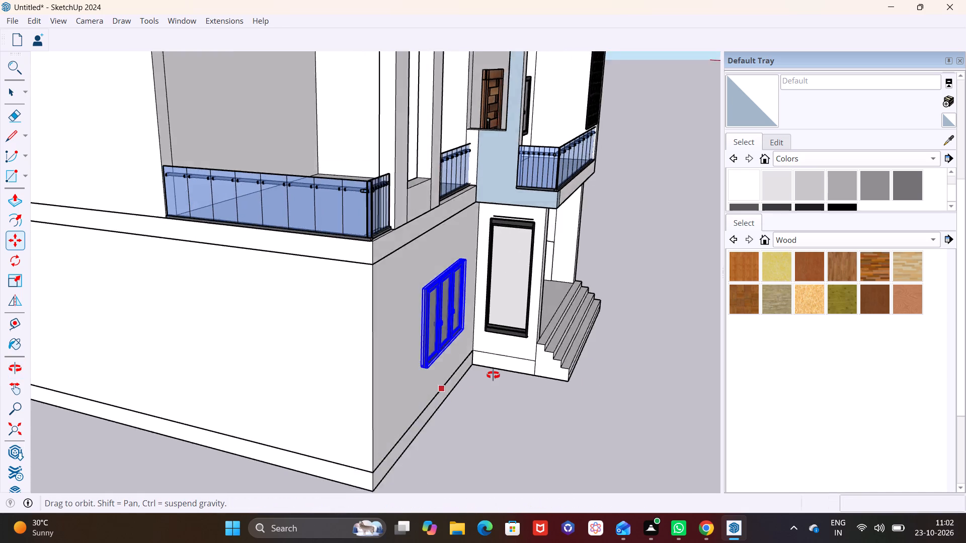
middle_drag(493, 375, 473, 348)
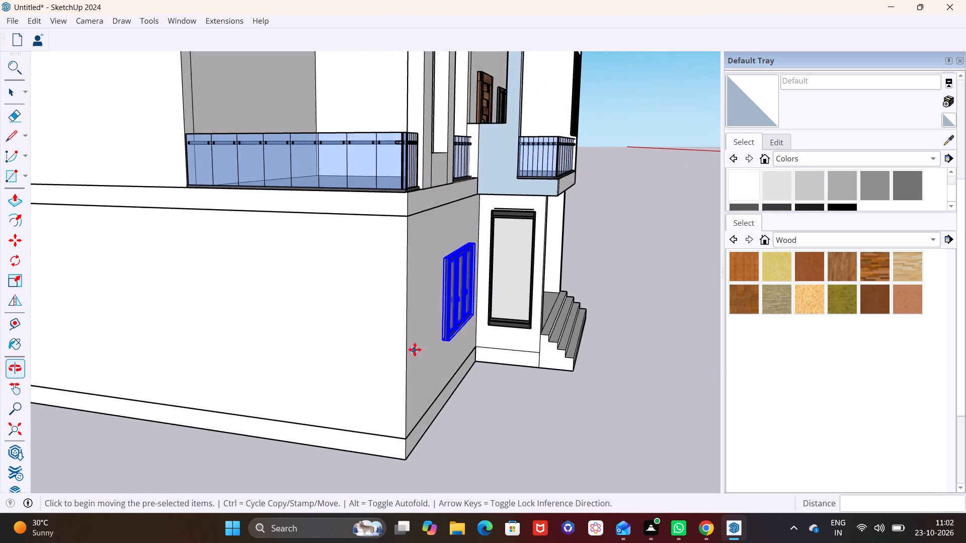
scroll(419, 347, up, 9)
click(455, 340)
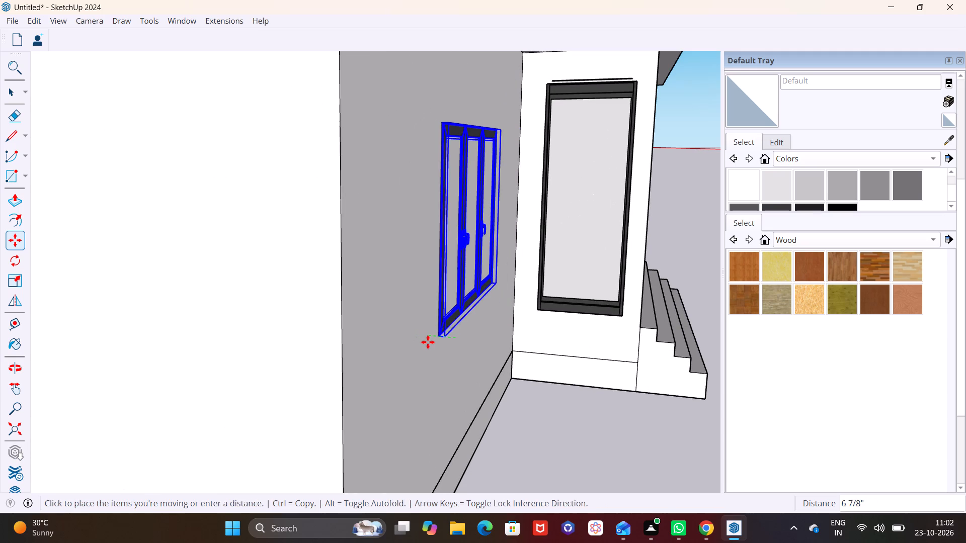
click(429, 342)
key(space)
click(539, 439)
Draw two 10' vertical lines on the ground-floor front wall, one on each side of the window, from slab band to plinth.
middle_drag(542, 413, 356, 428)
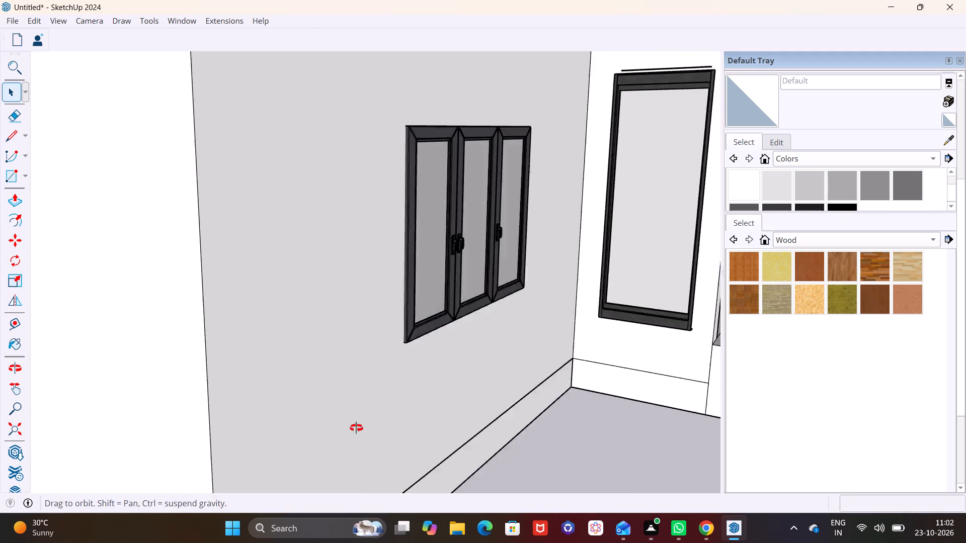
middle_drag(356, 428, 214, 393)
scroll(415, 362, down, 11)
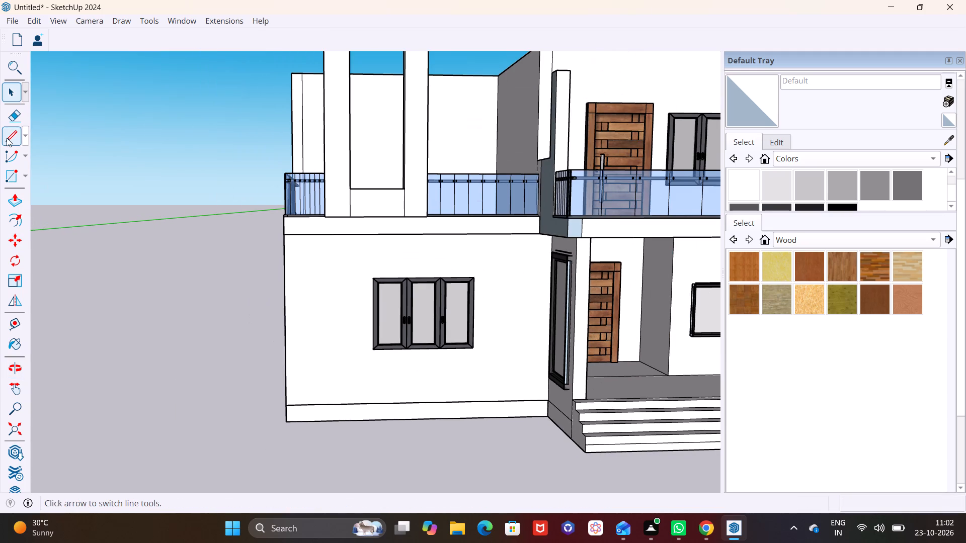
click(7, 138)
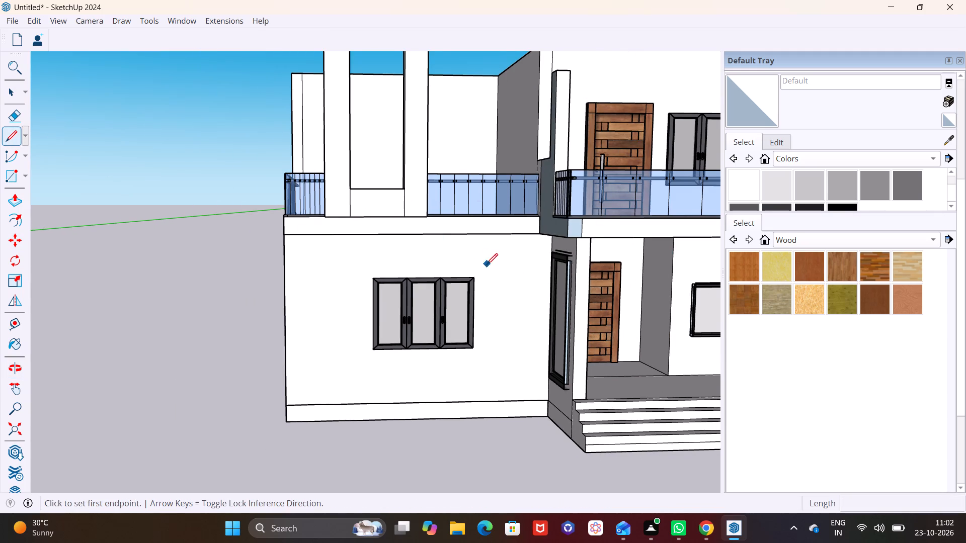
middle_drag(492, 265, 494, 202)
scroll(498, 206, up, 6)
middle_drag(499, 219, 498, 301)
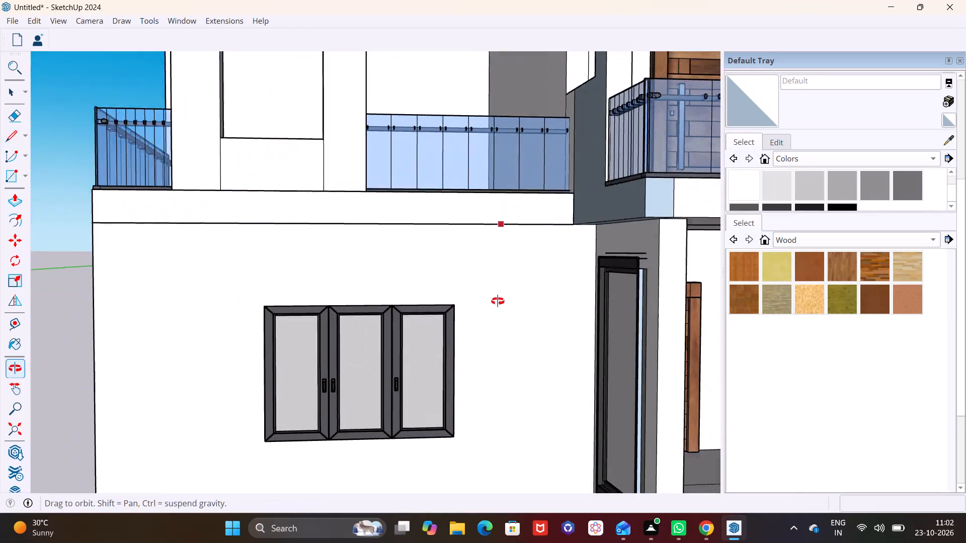
middle_drag(498, 301, 495, 317)
scroll(500, 307, down, 4)
shift+middle_drag(501, 302, 501, 238)
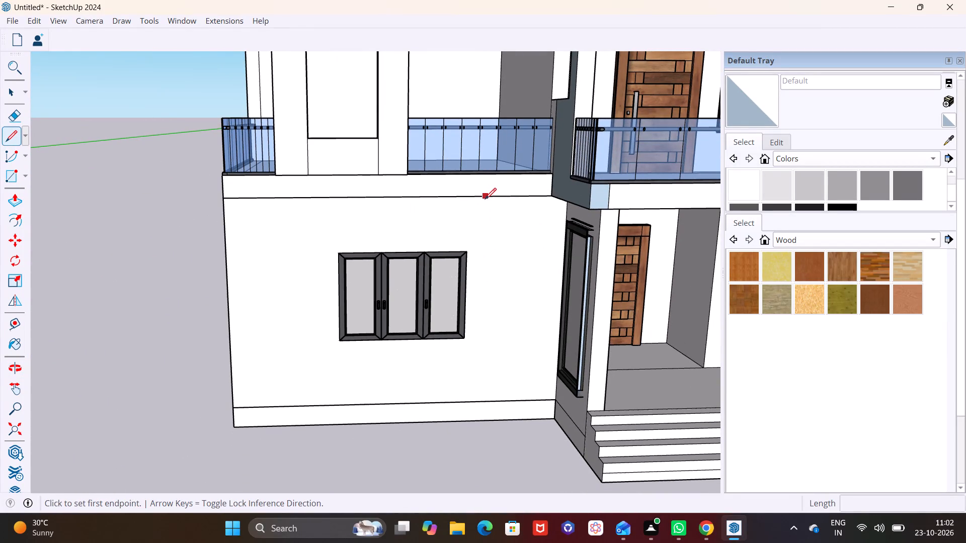
click(481, 199)
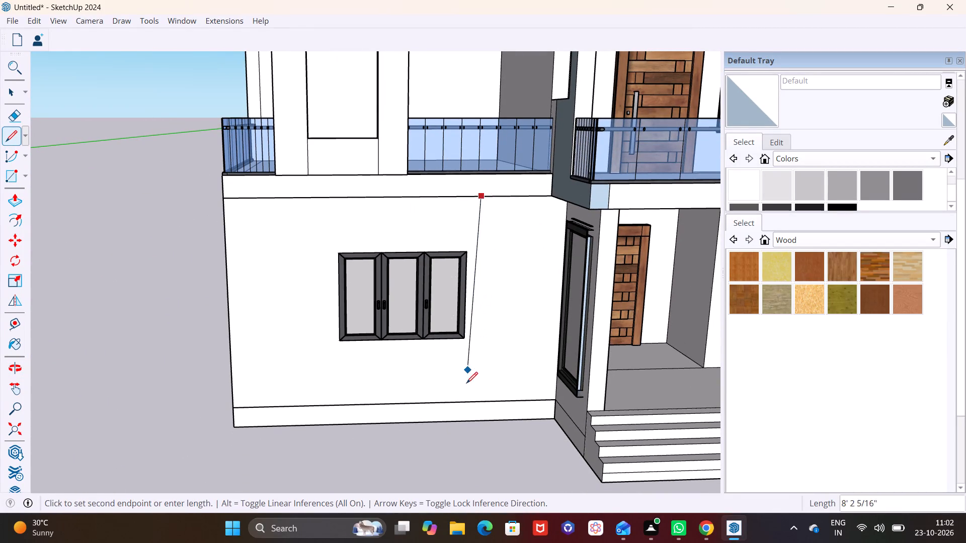
click(473, 401)
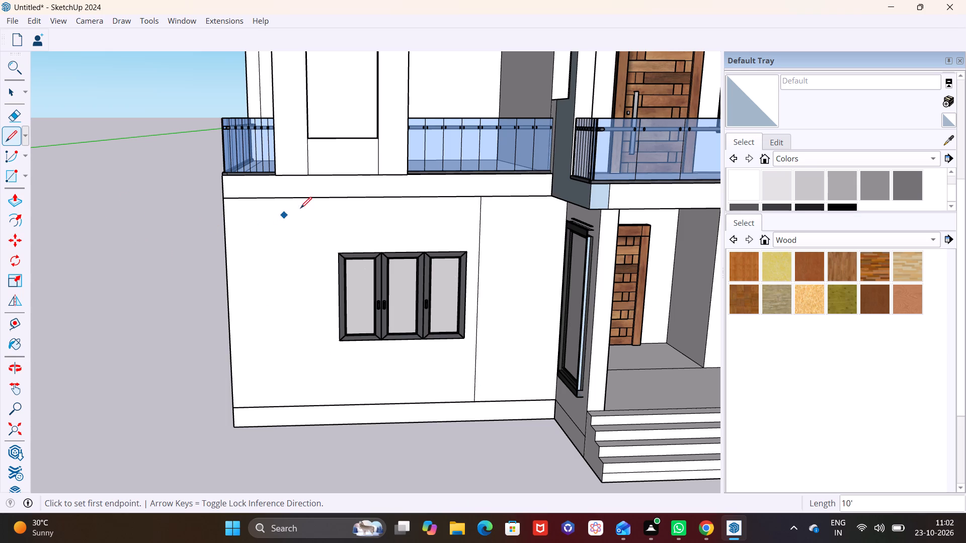
click(326, 197)
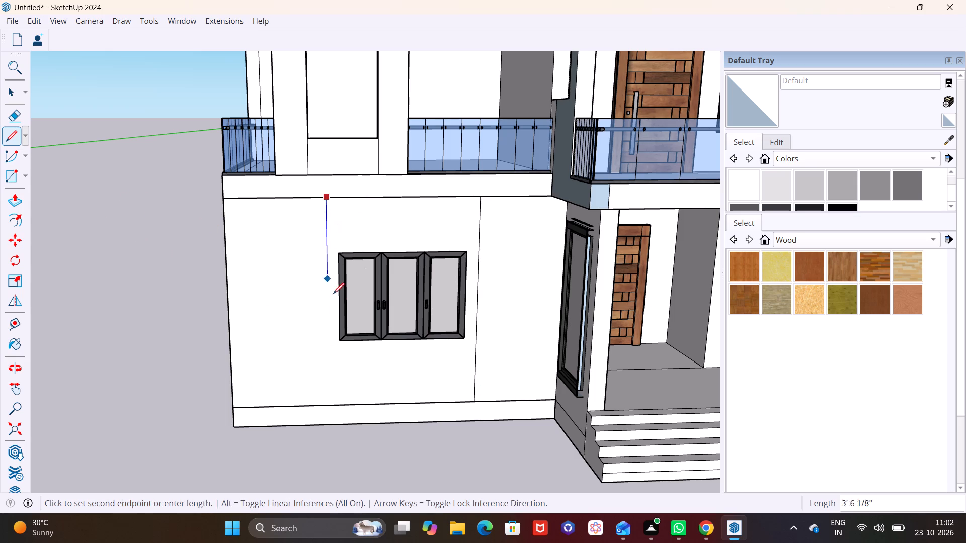
click(329, 403)
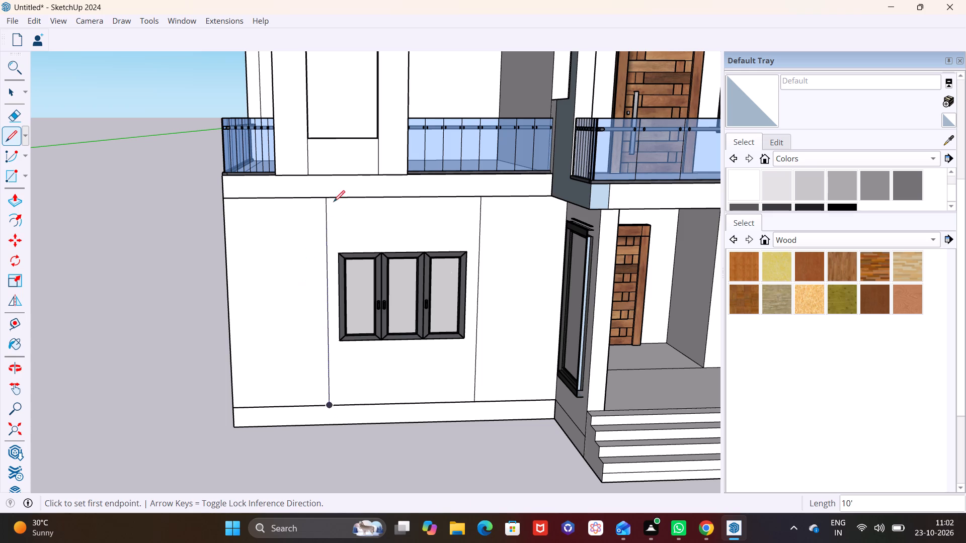
Extend both vertical lines beside the ground-floor window upward 1' across the slab band to its top edge.
click(328, 197)
click(325, 176)
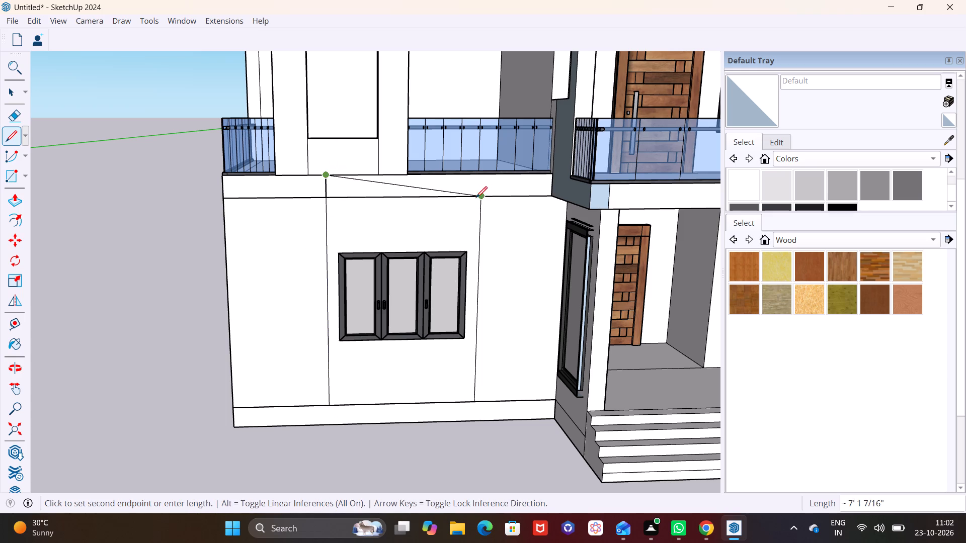
key(space)
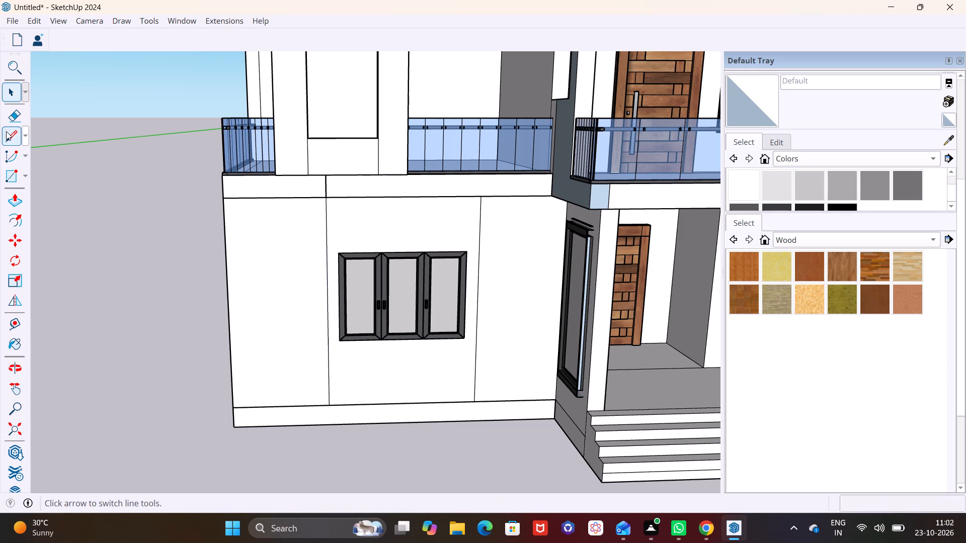
click(6, 131)
click(479, 201)
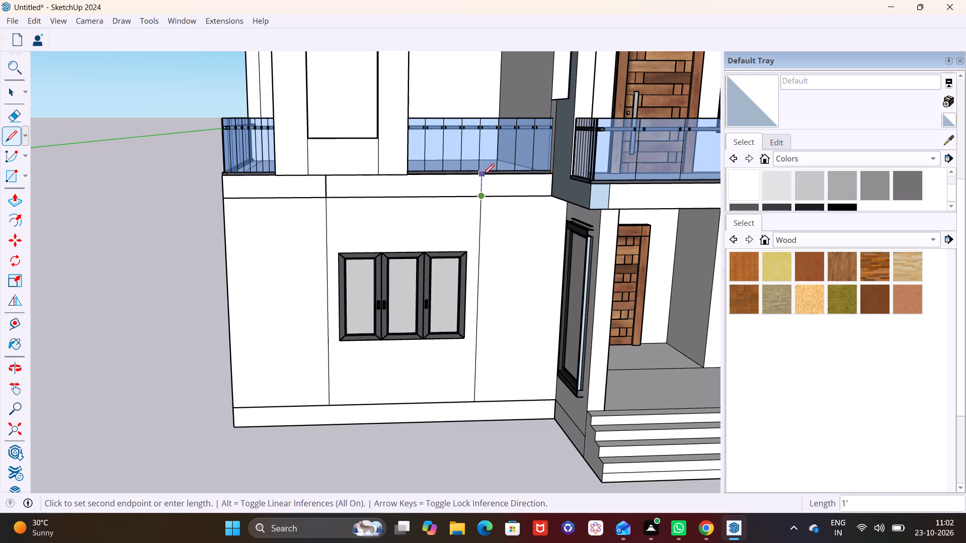
click(483, 175)
key(space)
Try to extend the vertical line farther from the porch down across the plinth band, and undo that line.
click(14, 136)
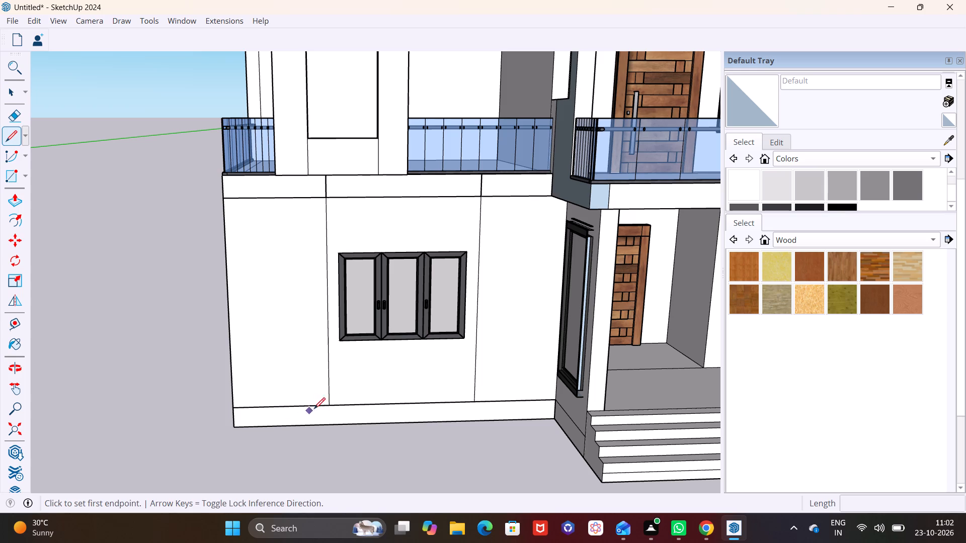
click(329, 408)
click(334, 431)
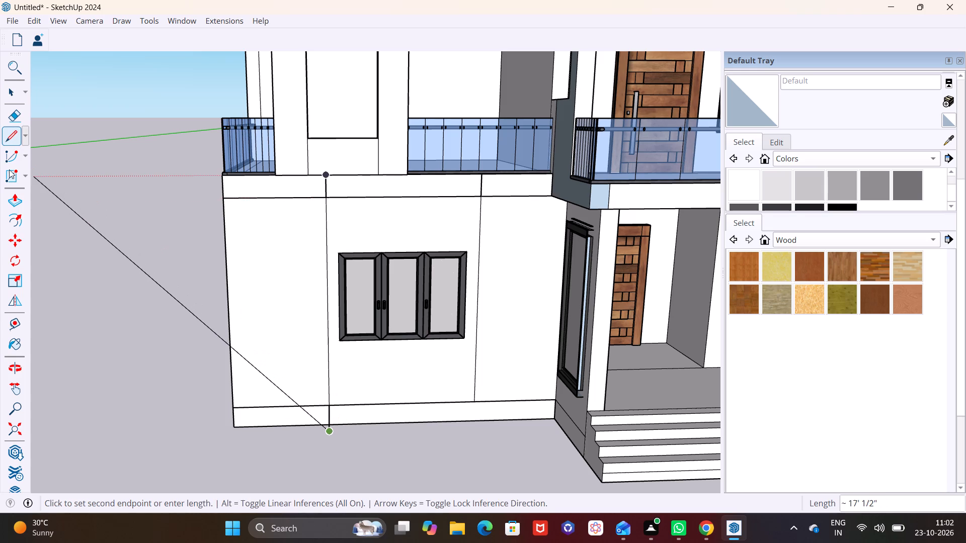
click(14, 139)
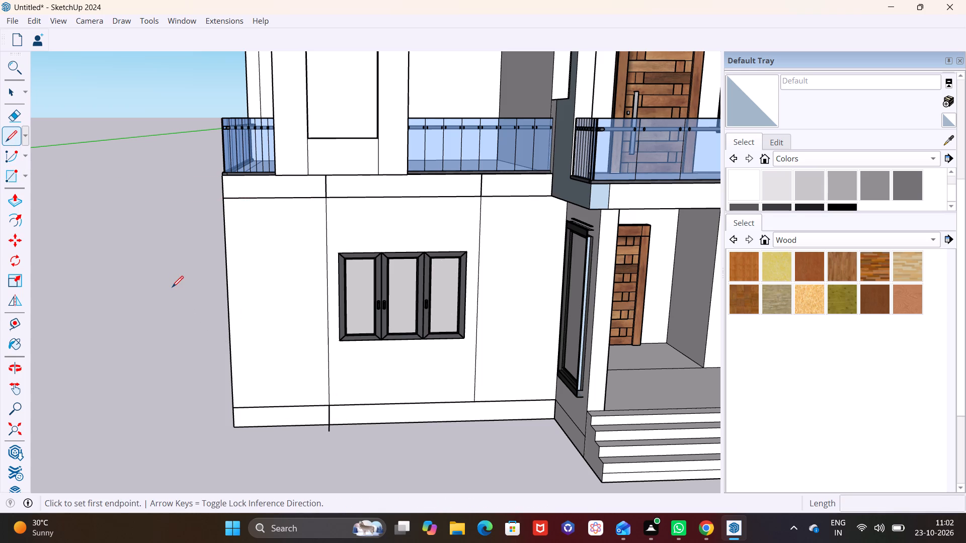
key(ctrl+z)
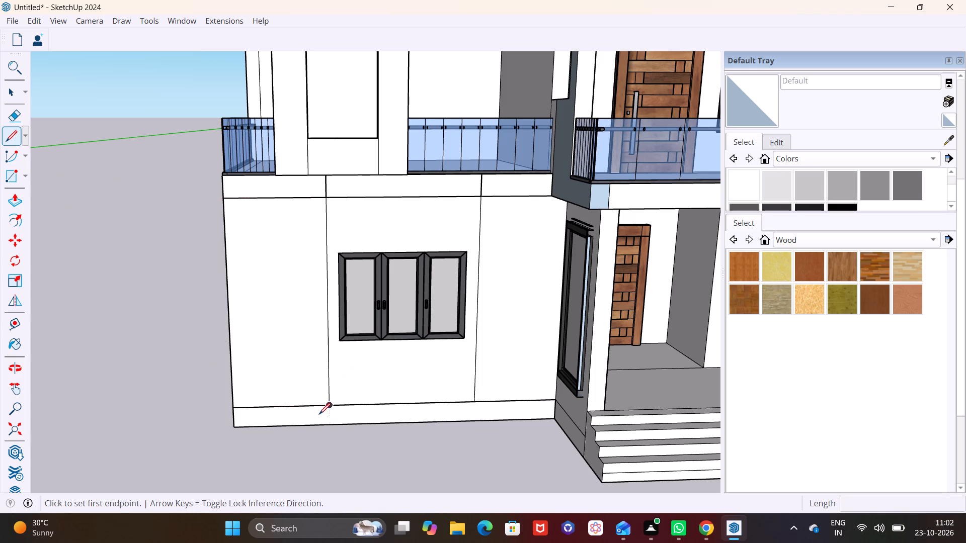
Extend both vertical wall lines straight down across the plinth band to its bottom edge.
click(326, 405)
click(327, 424)
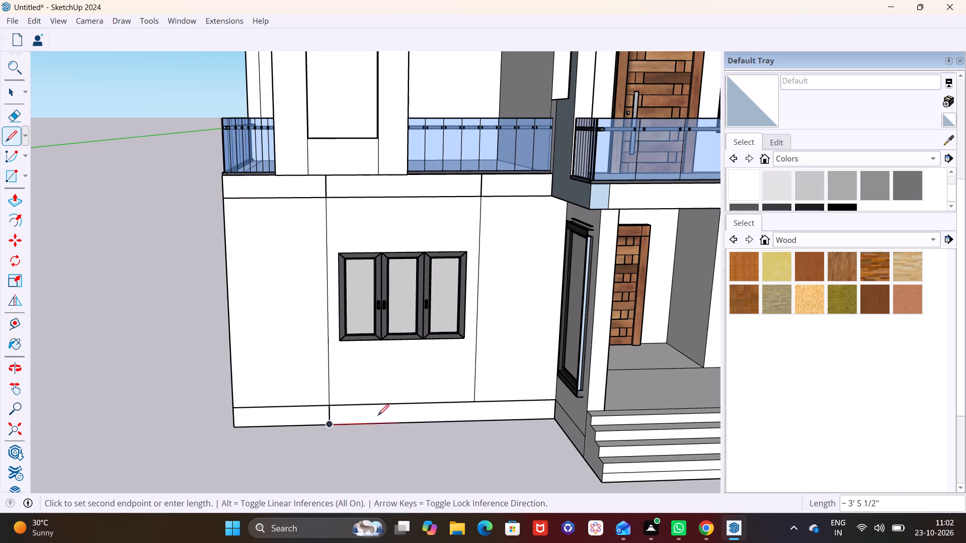
key(space)
click(11, 137)
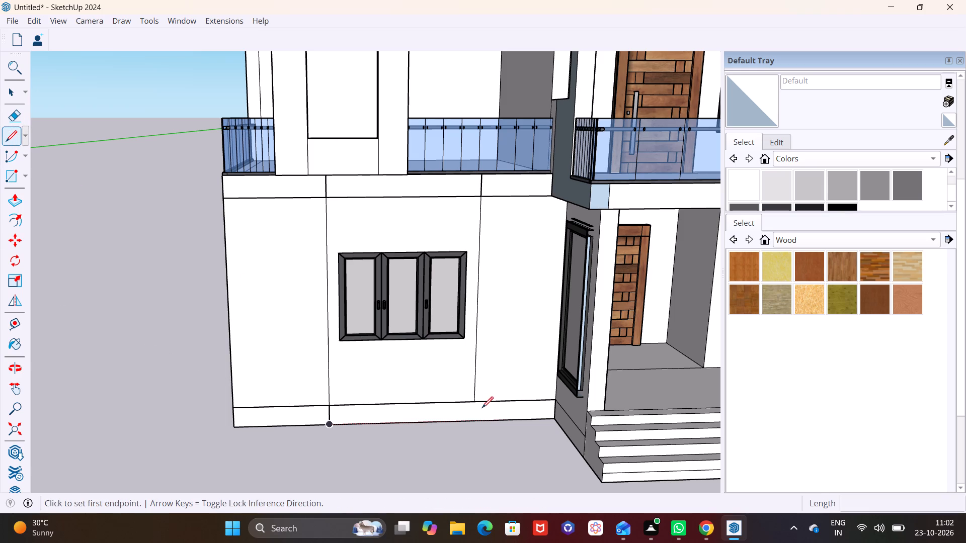
click(473, 404)
click(472, 421)
key(space)
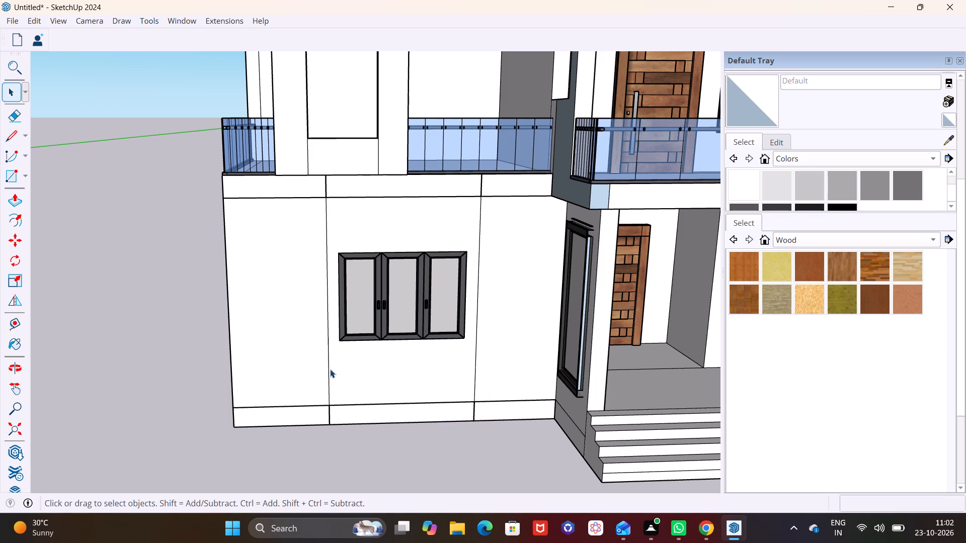
Scale the ground-floor three-pane window to about 0.50 in depth (red) and 0.84 in height (blue).
scroll(379, 302, up, 2)
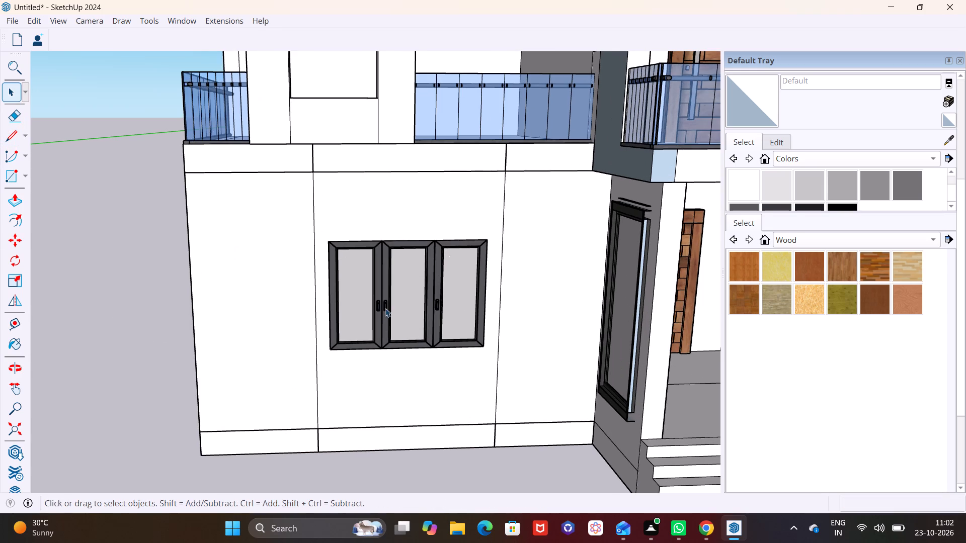
scroll(388, 309, down, 1)
shift+middle_drag(388, 309, 355, 298)
middle_drag(377, 306, 394, 257)
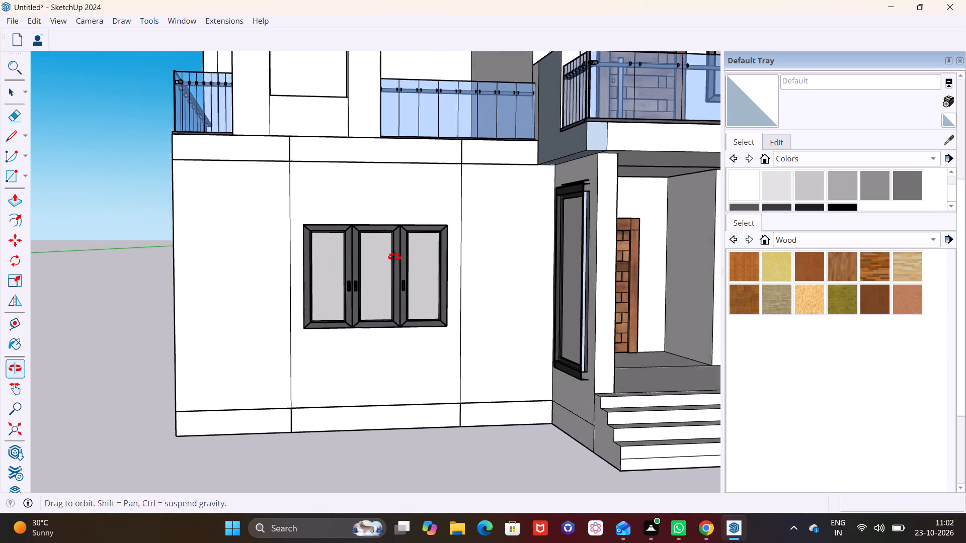
middle_drag(394, 257, 395, 256)
shift+middle_drag(379, 289, 425, 304)
scroll(399, 300, up, 3)
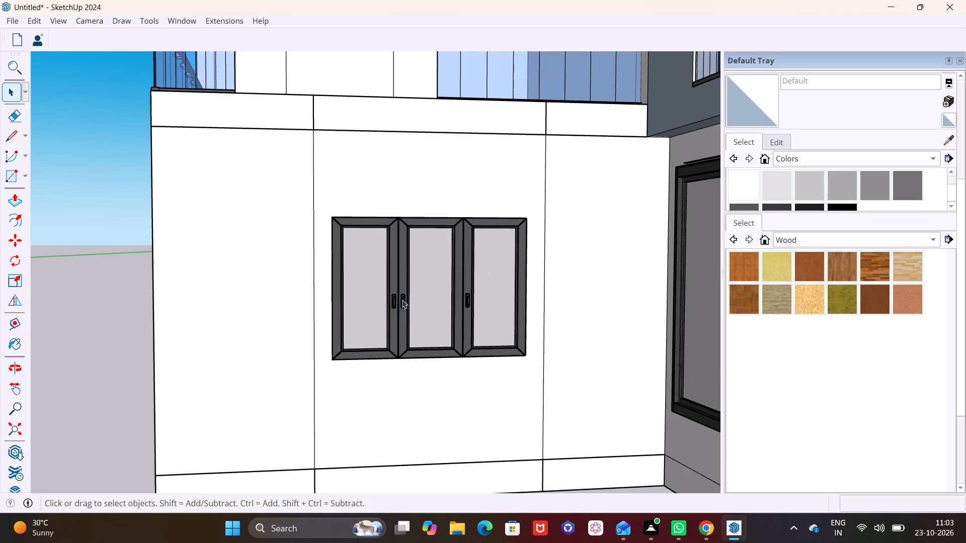
scroll(404, 296, down, 4)
click(403, 306)
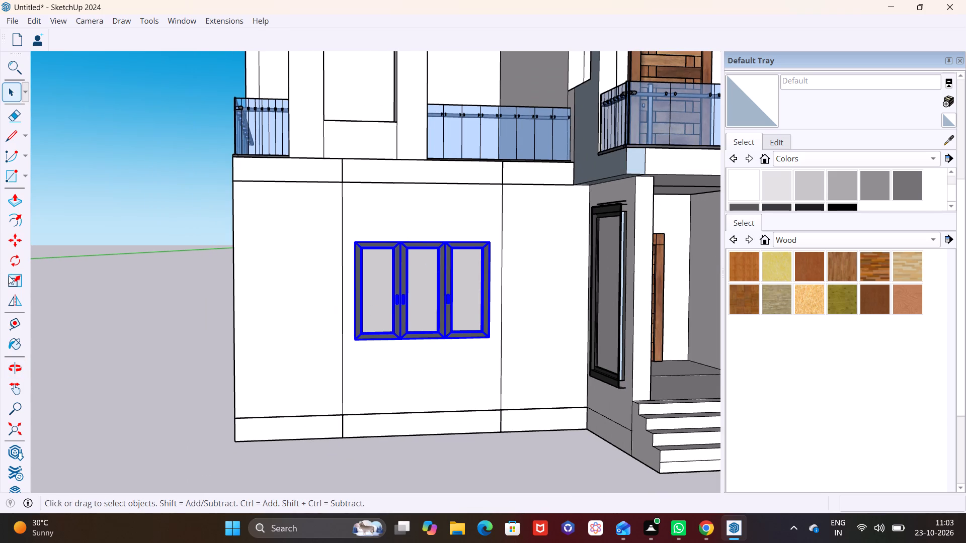
click(16, 282)
middle_drag(454, 343, 359, 279)
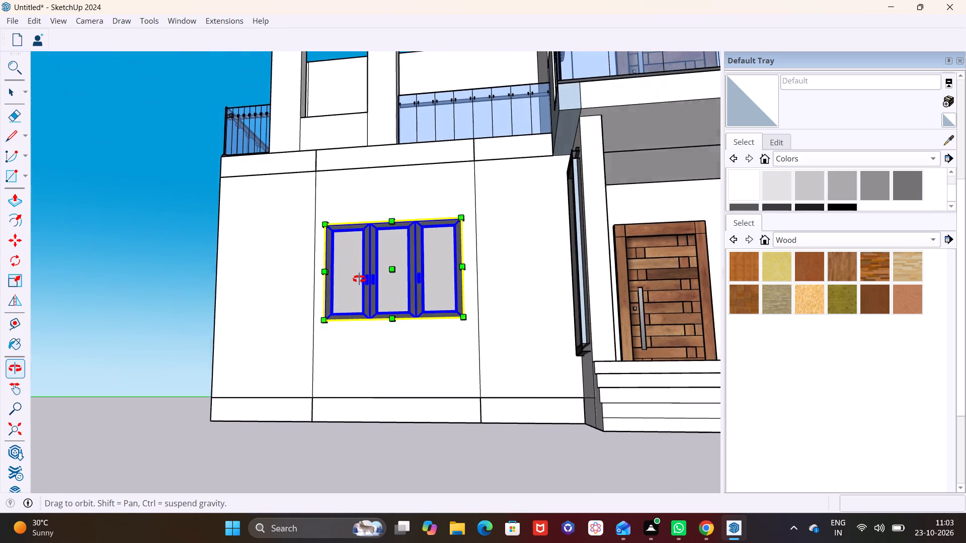
middle_drag(359, 279, 359, 278)
click(398, 319)
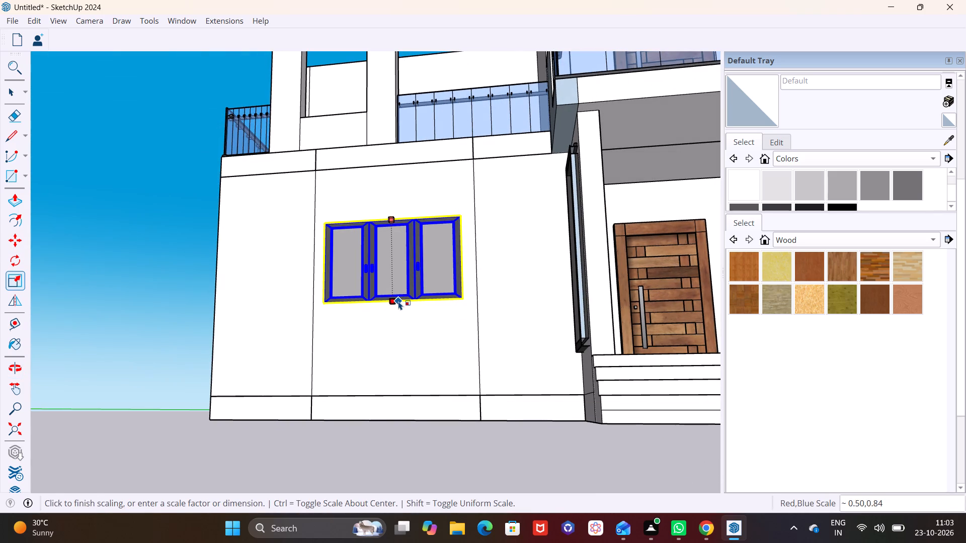
click(398, 301)
Move the scaled window outward so its frame stands proud of the ground-floor front wall.
middle_drag(409, 315, 297, 426)
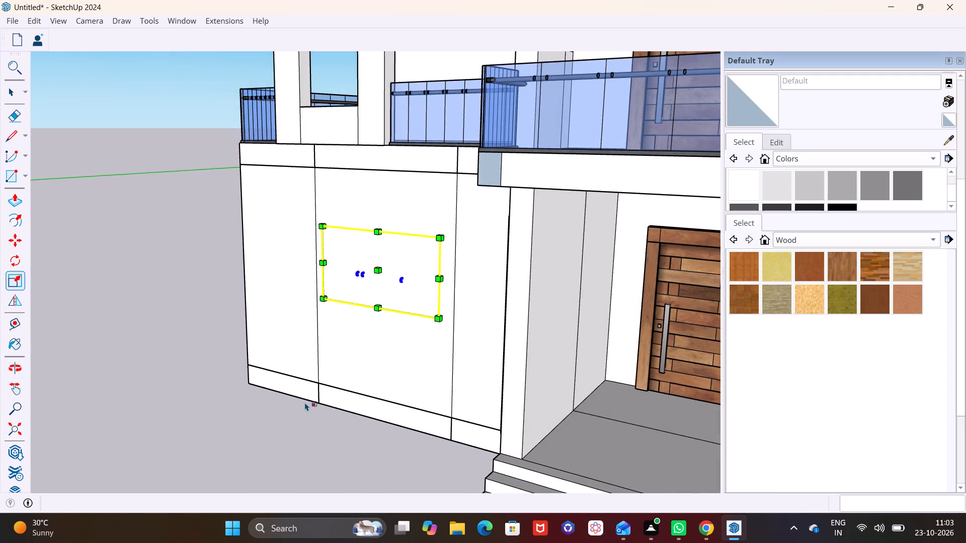
scroll(366, 354, down, 2)
click(19, 238)
middle_drag(374, 341, 346, 355)
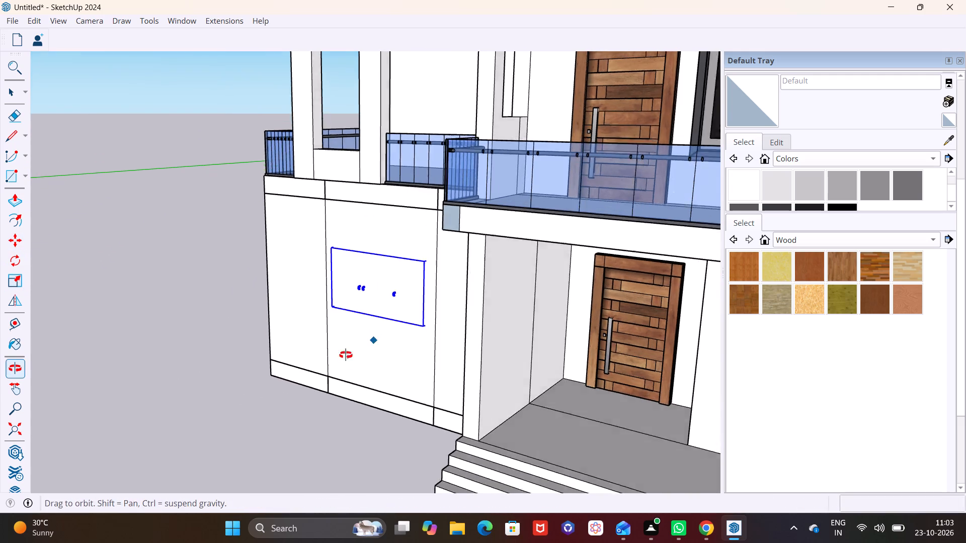
middle_drag(346, 355, 299, 375)
scroll(299, 374, down, 1)
middle_drag(393, 333, 447, 339)
click(405, 338)
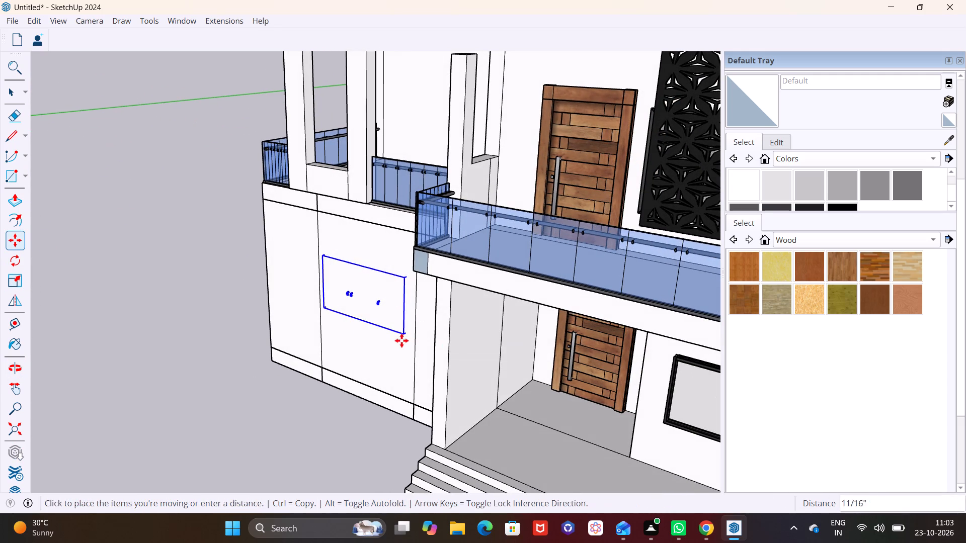
click(399, 342)
middle_drag(399, 339, 527, 285)
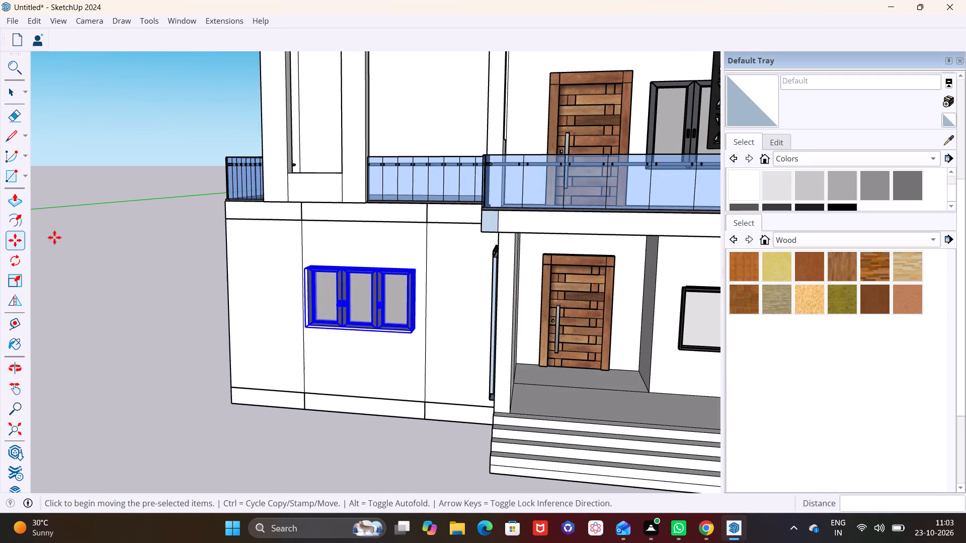
Widen the window by a green-axis scale of 1.10 so its porch-side edge meets the vertical wall line.
click(11, 275)
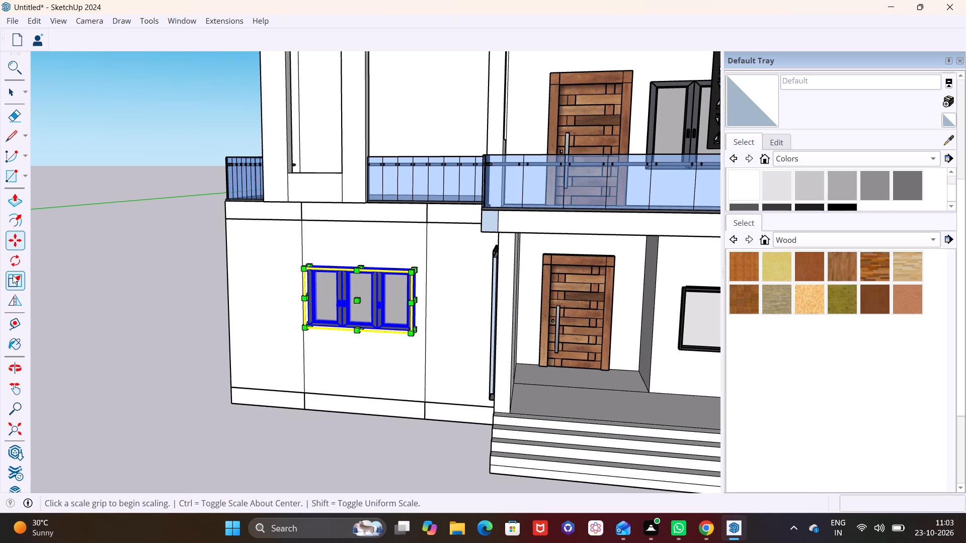
middle_drag(409, 313, 367, 324)
scroll(395, 320, up, 7)
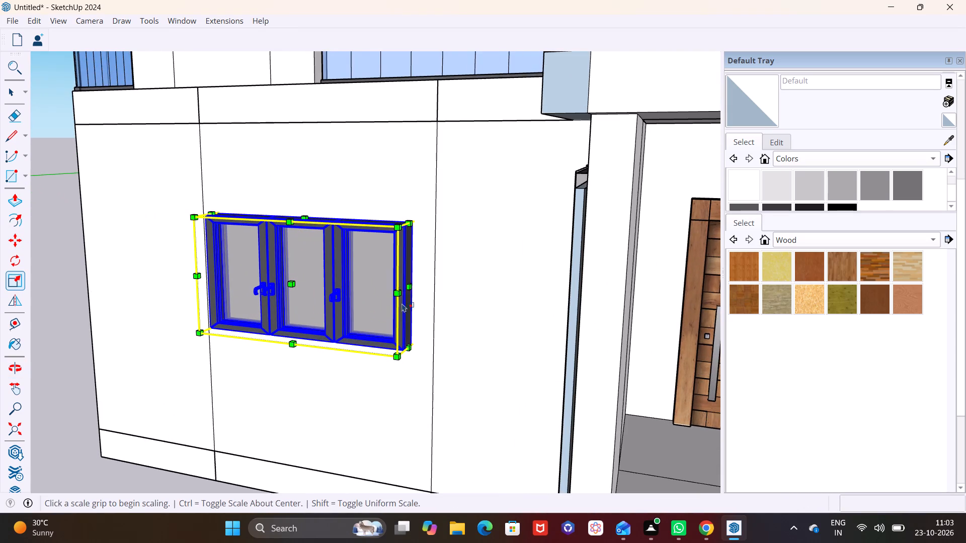
click(411, 287)
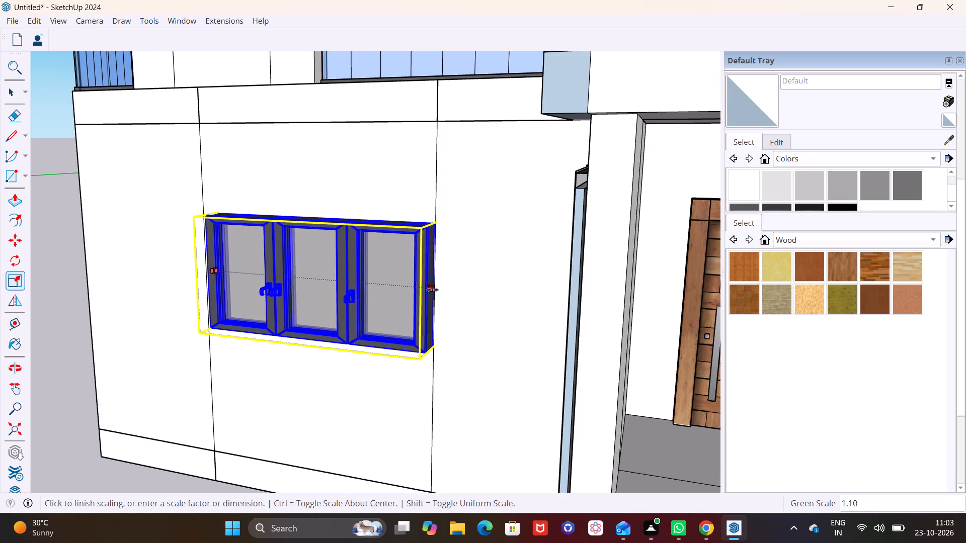
click(432, 290)
Move the window 1' up along the ground-floor front wall.
key(m)
middle_drag(340, 260, 271, 294)
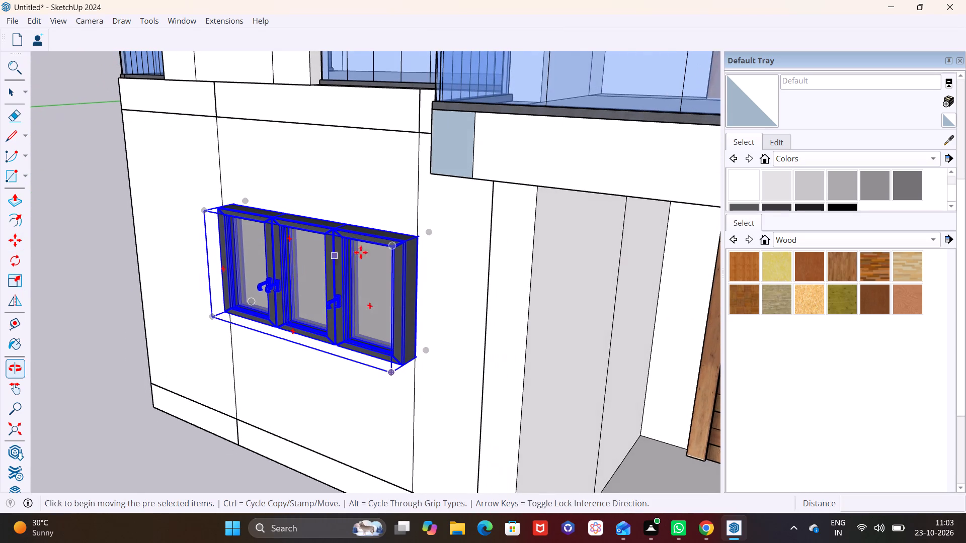
click(418, 238)
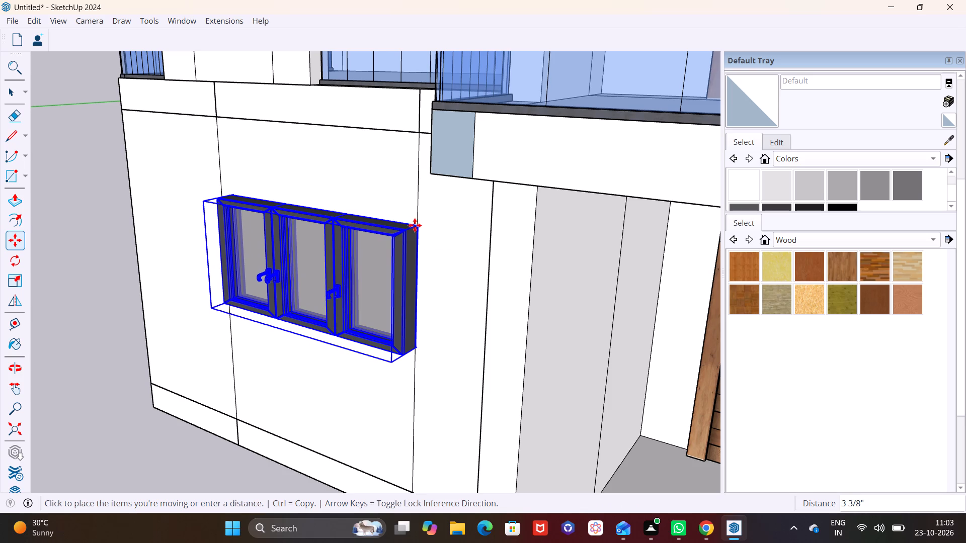
click(412, 198)
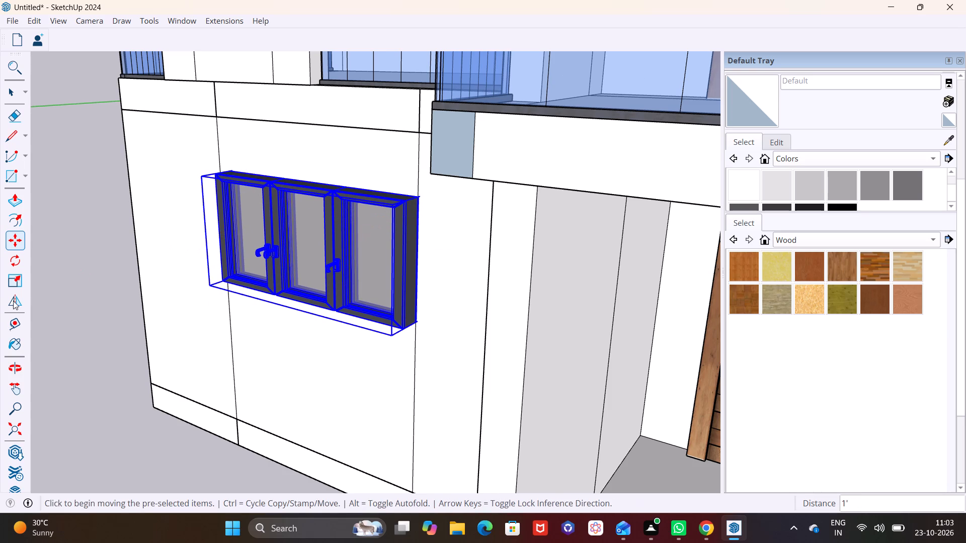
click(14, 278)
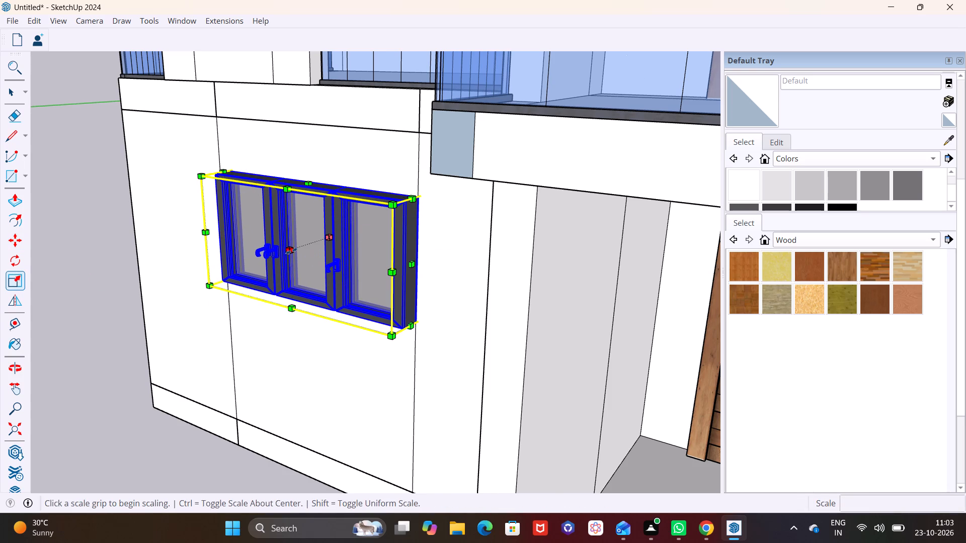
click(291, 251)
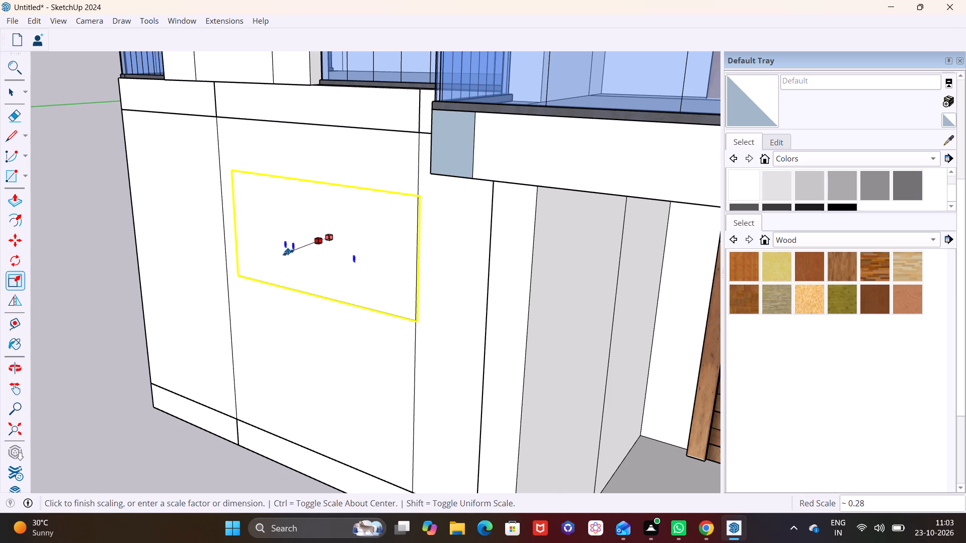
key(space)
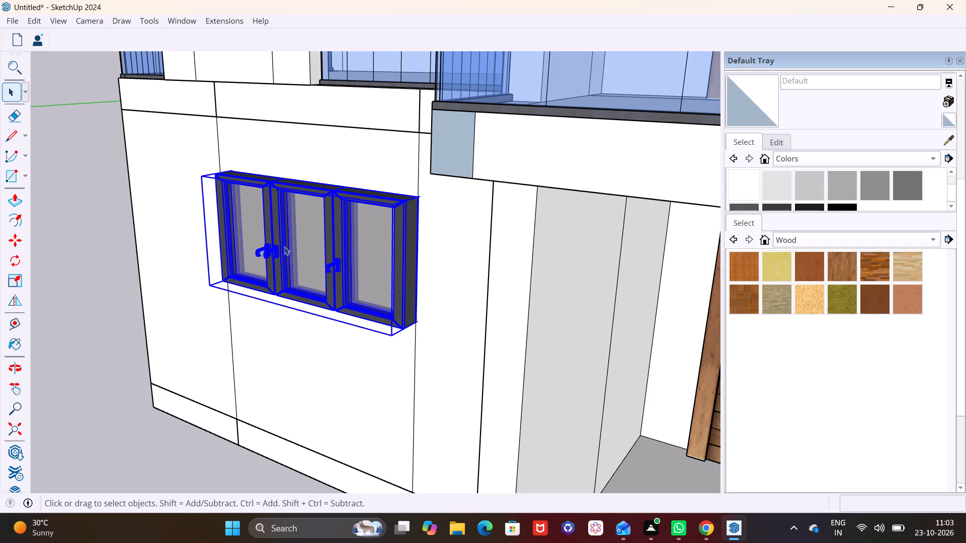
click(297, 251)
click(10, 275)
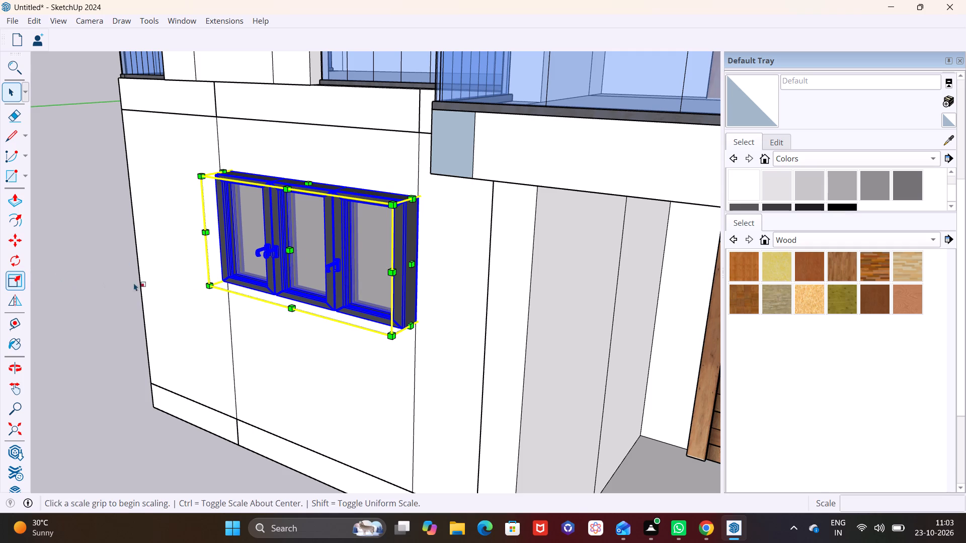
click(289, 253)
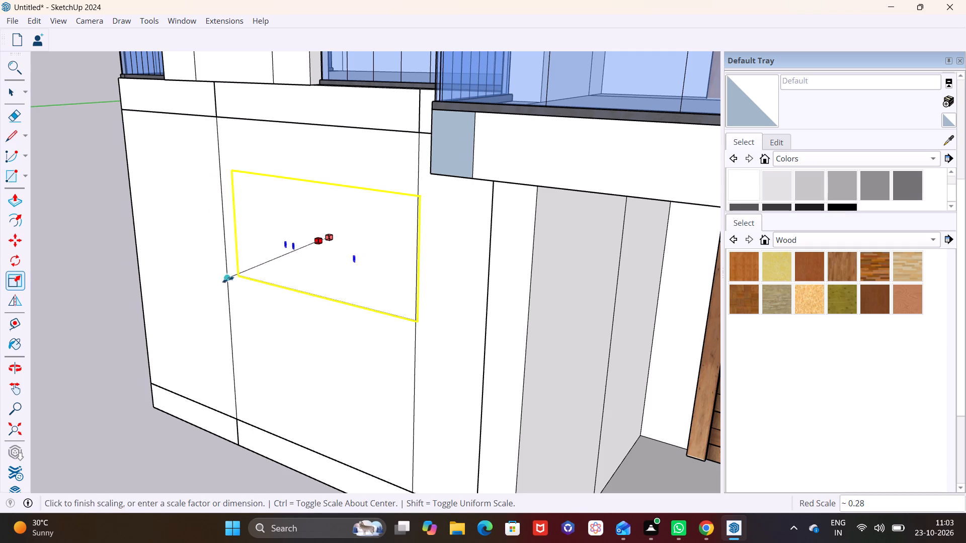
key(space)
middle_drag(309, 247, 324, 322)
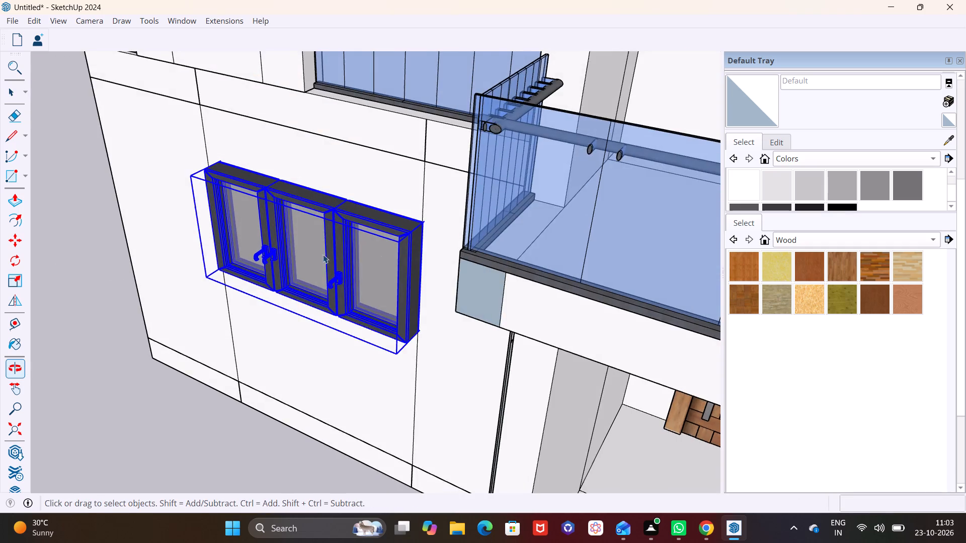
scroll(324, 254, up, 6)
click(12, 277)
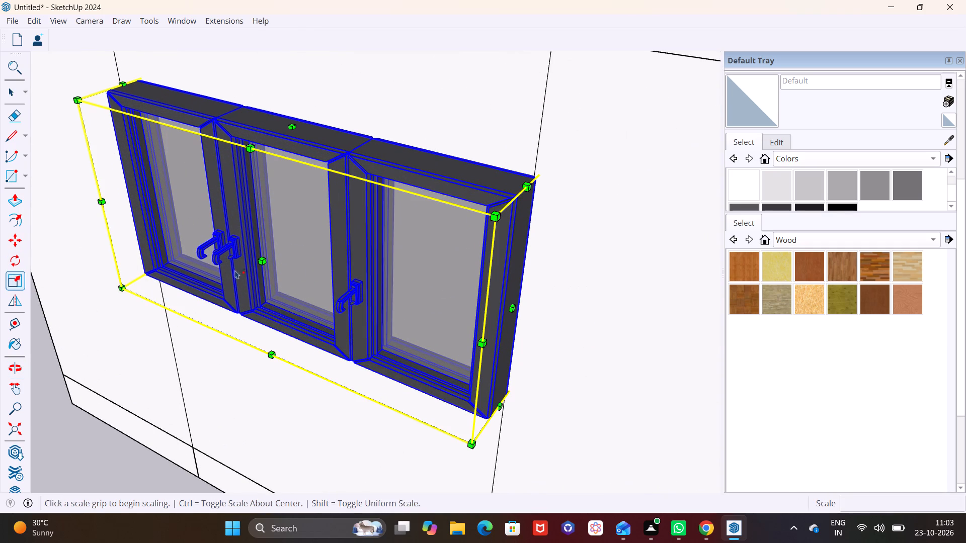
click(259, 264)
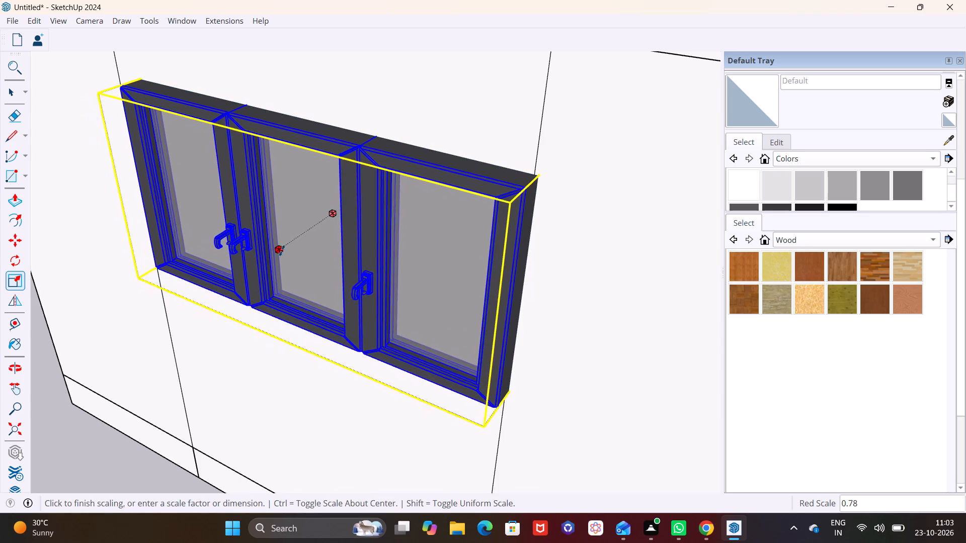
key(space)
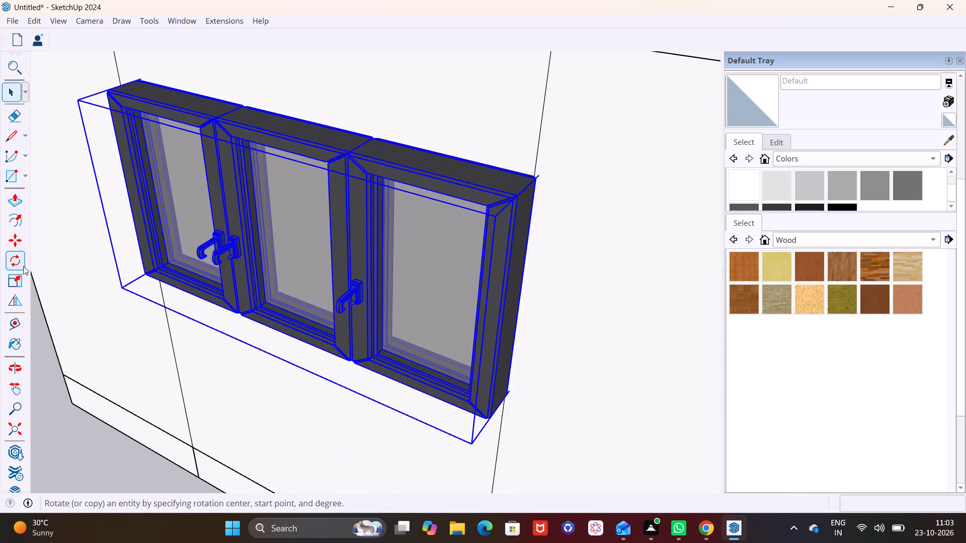
Reduce the depth of the ground-floor three-pane window with a red-axis scale of about 0.8.
click(19, 281)
click(264, 265)
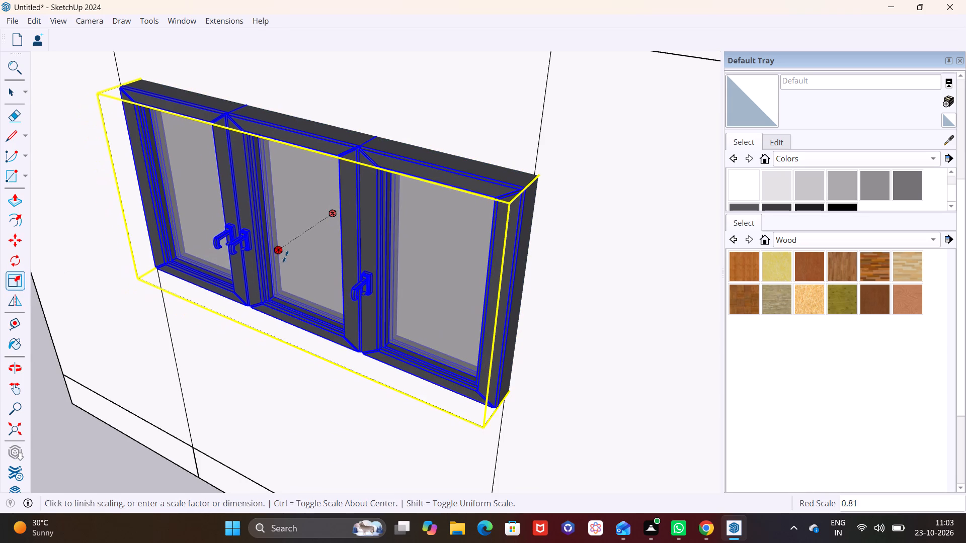
click(290, 255)
Widen the three-pane window along the green axis so its side edge away from the porch meets the vertical wall line.
scroll(309, 257, down, 4)
middle_drag(333, 264, 545, 158)
shift+middle_drag(158, 295, 369, 256)
middle_drag(303, 286, 420, 303)
click(439, 278)
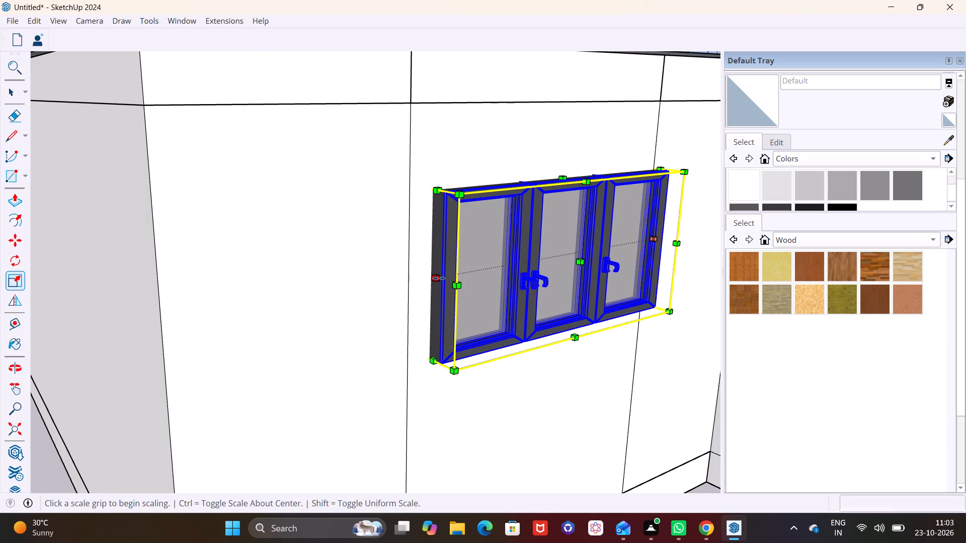
click(414, 282)
key(space)
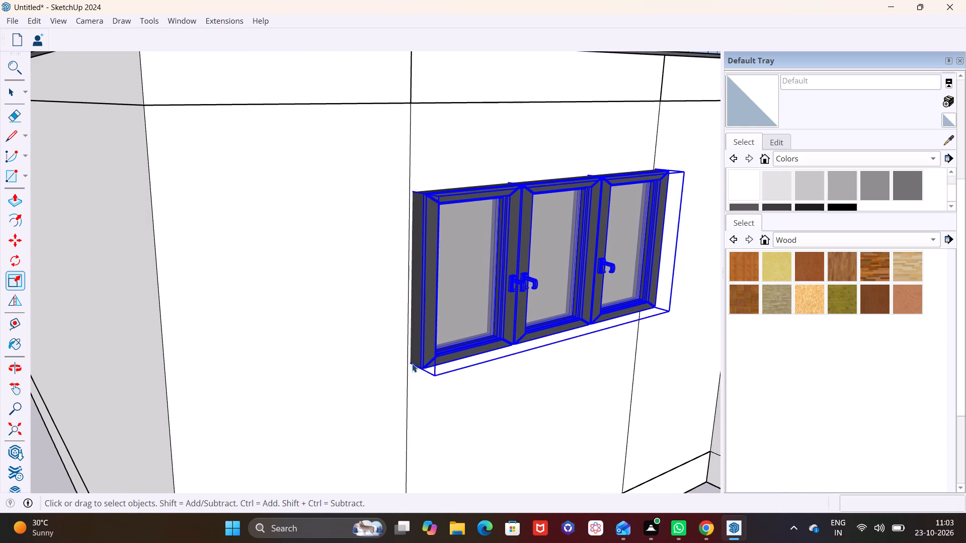
click(439, 383)
Draw a rectangle about 2' 5" by 6' 11" on the front wall directly beneath the three-pane window, starting from the wall line away from the porch.
scroll(472, 391, down, 4)
middle_drag(487, 392, 269, 321)
scroll(295, 337, down, 3)
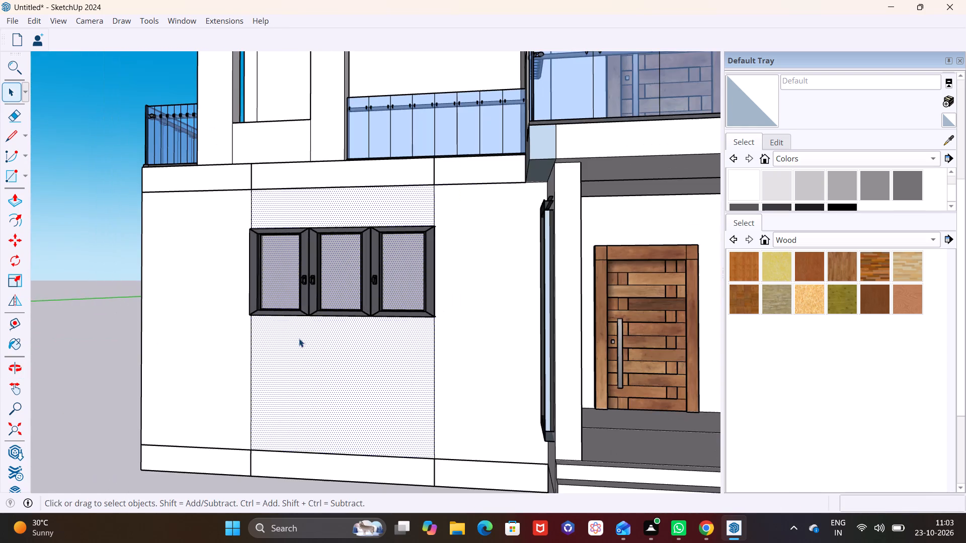
middle_drag(332, 332, 347, 281)
middle_drag(345, 281, 374, 165)
scroll(347, 299, up, 6)
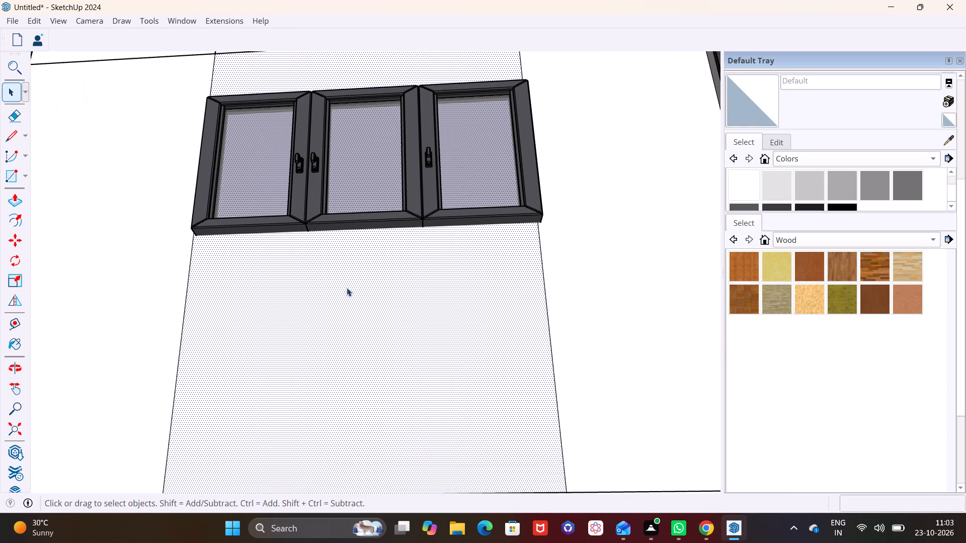
click(25, 173)
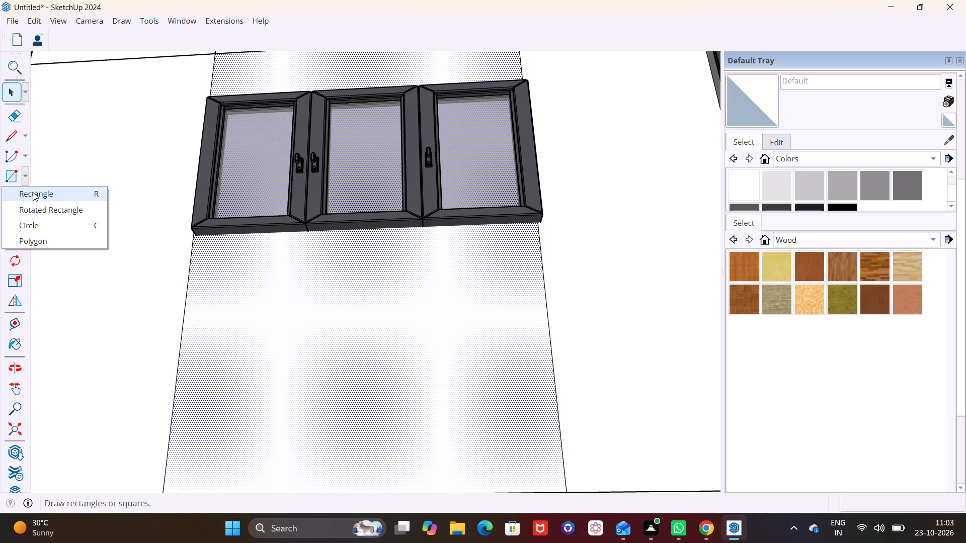
click(33, 194)
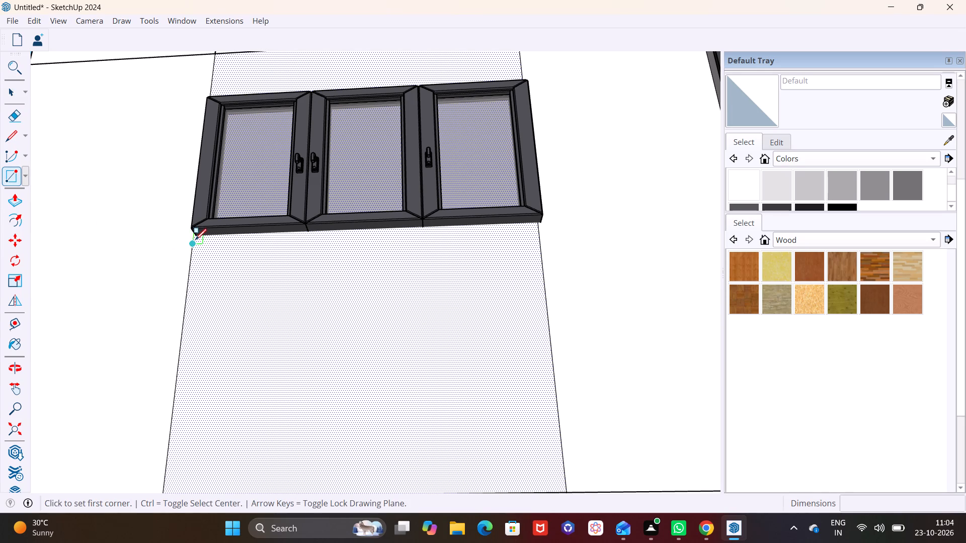
scroll(197, 251, up, 1)
middle_drag(197, 251, 271, 258)
scroll(333, 255, up, 4)
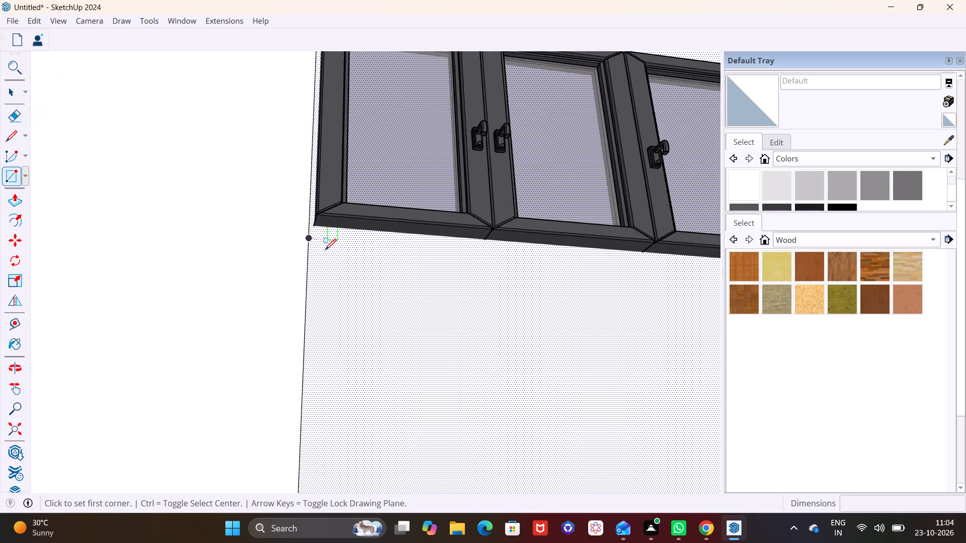
scroll(325, 250, up, 2)
drag(313, 220, 319, 235)
scroll(380, 304, down, 2)
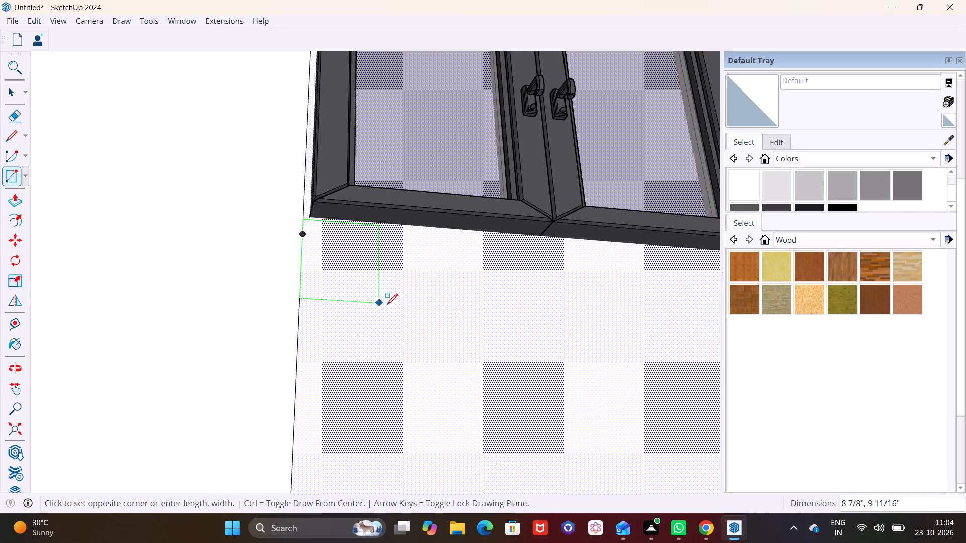
scroll(387, 305, down, 7)
middle_drag(508, 331, 213, 345)
scroll(342, 361, down, 4)
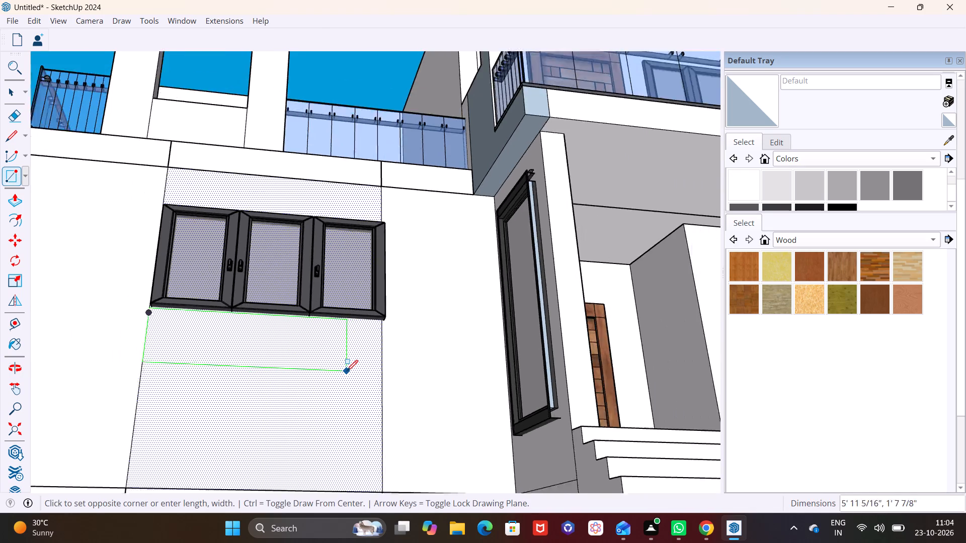
scroll(347, 371, down, 2)
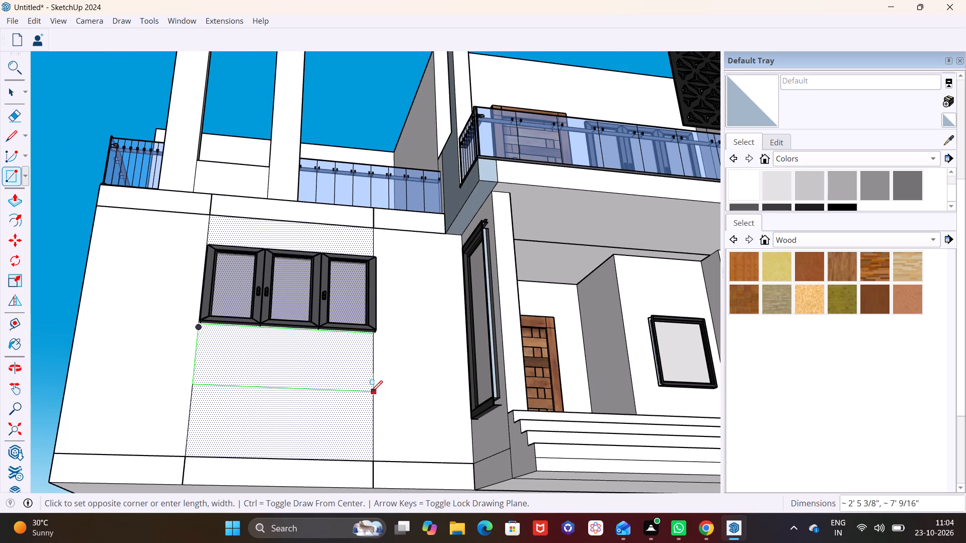
click(370, 392)
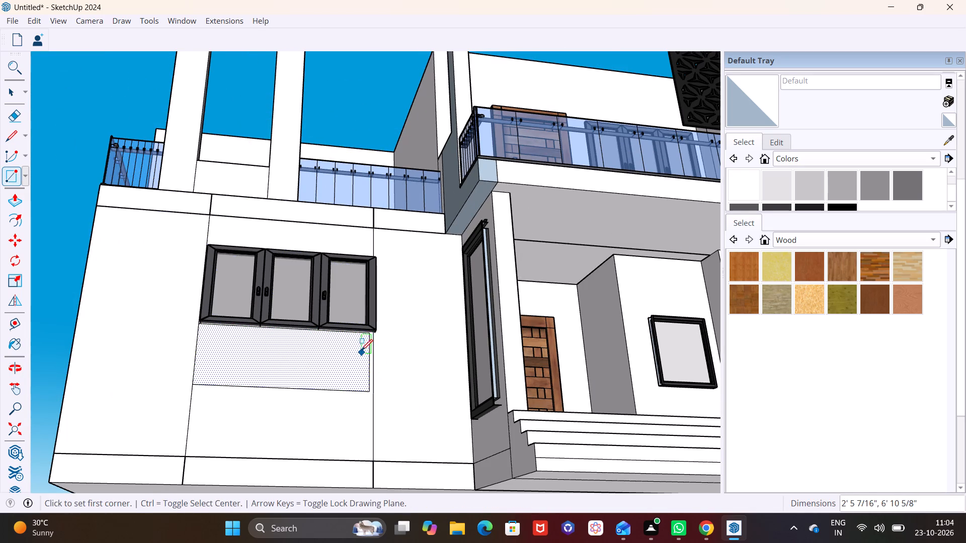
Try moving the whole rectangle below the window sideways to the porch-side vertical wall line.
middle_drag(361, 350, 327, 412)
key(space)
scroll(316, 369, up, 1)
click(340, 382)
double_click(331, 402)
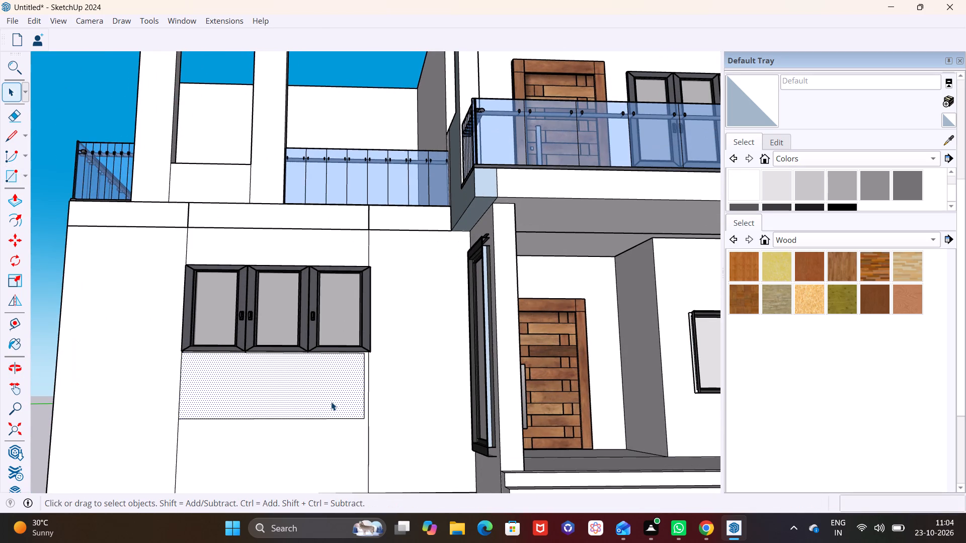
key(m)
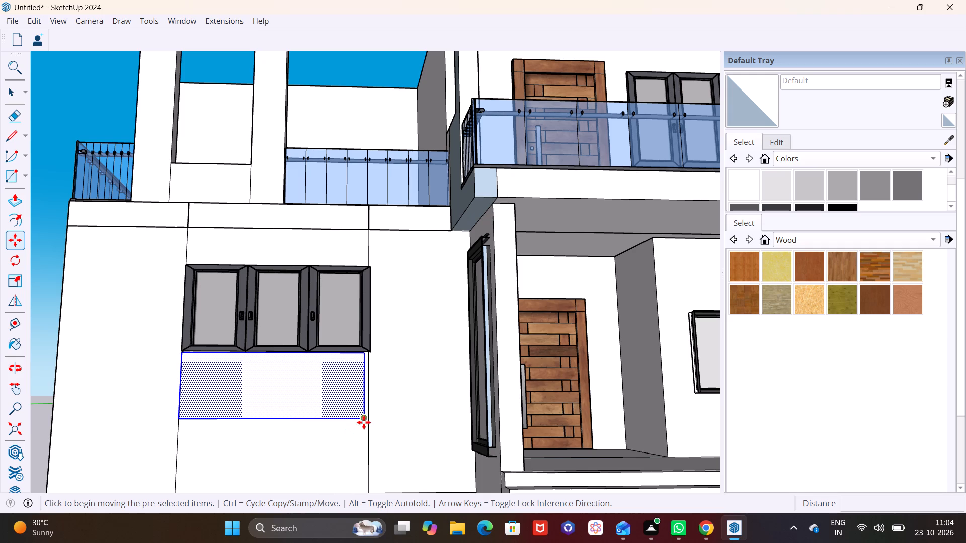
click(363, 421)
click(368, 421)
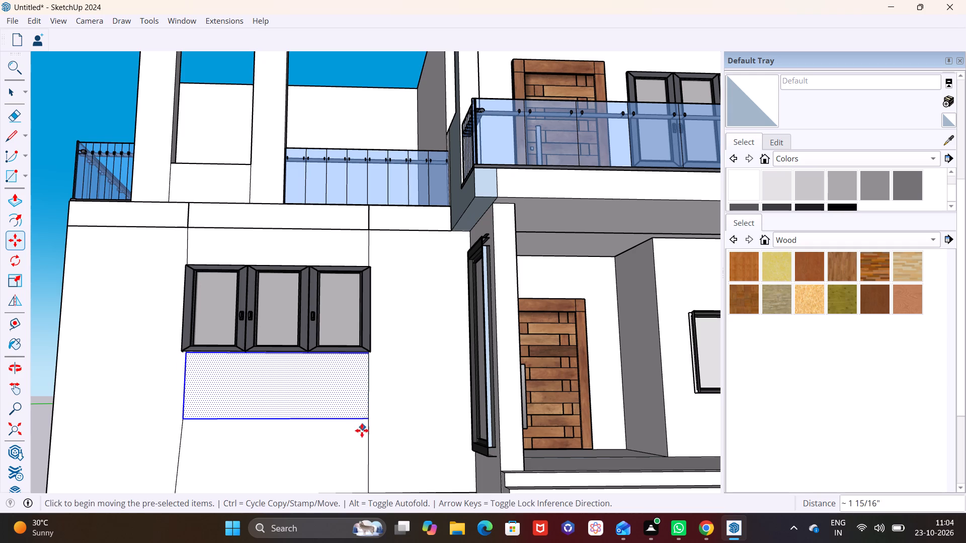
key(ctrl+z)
Move only the rectangle's porch-side vertical edge onto the adjacent vertical wall line so the panel spans the full strip.
middle_drag(357, 416, 419, 412)
scroll(348, 411, up, 1)
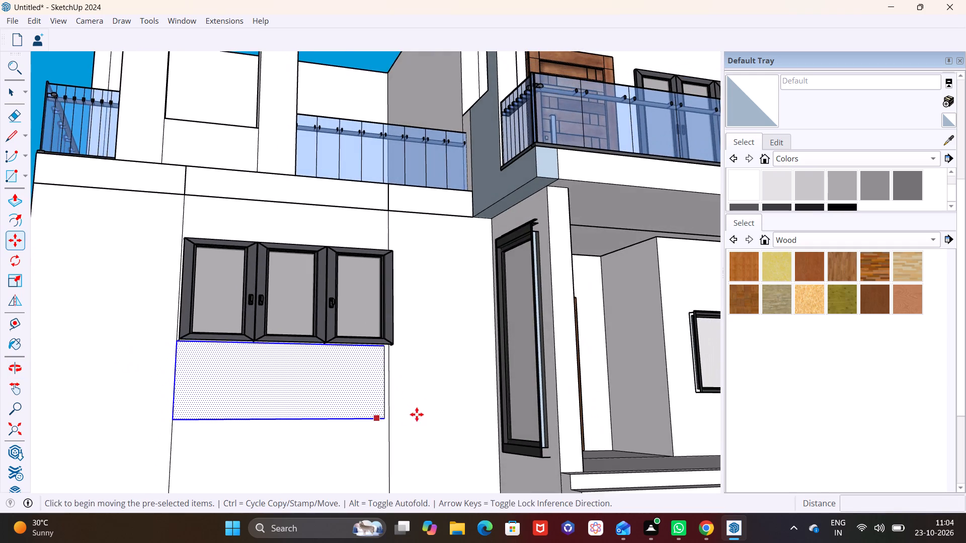
scroll(371, 405, down, 2)
middle_drag(384, 396, 304, 413)
scroll(313, 402, up, 5)
key(space)
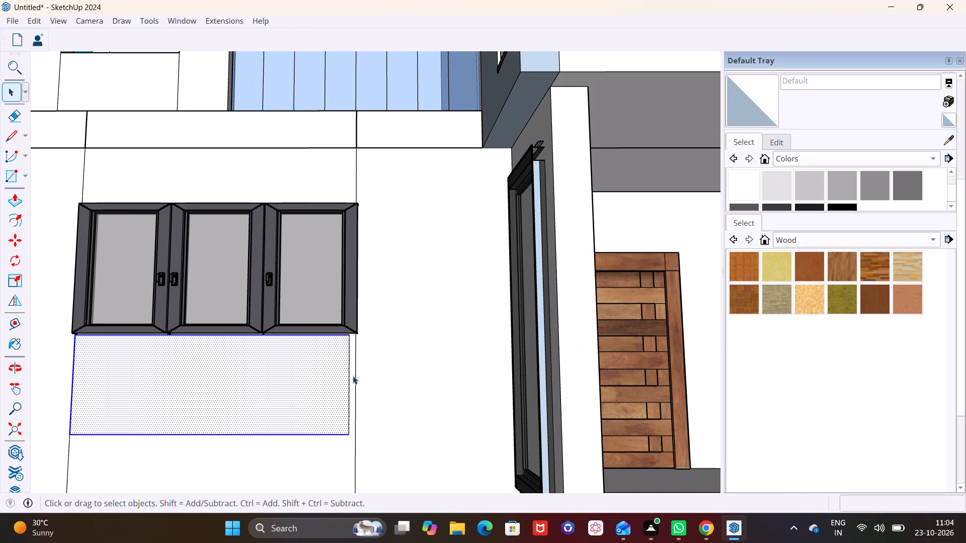
click(348, 374)
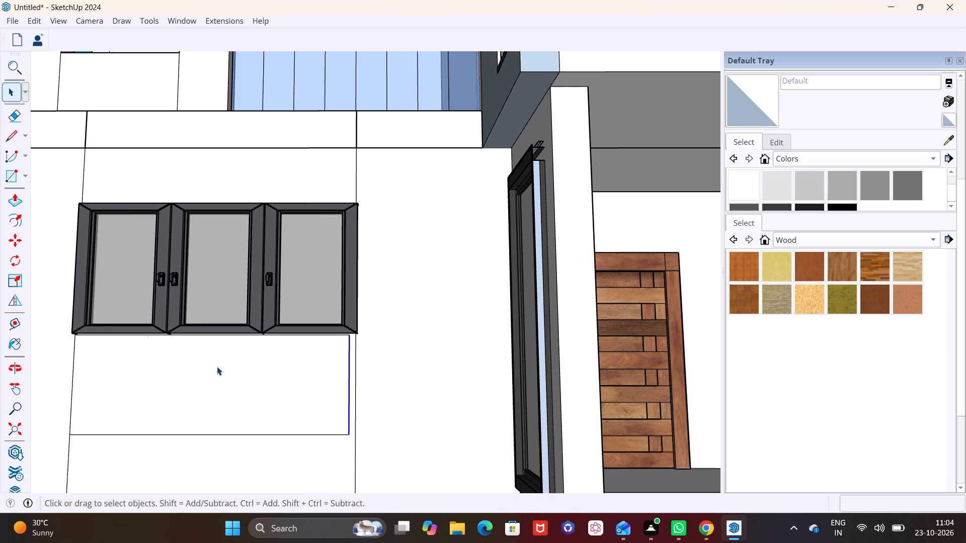
click(17, 247)
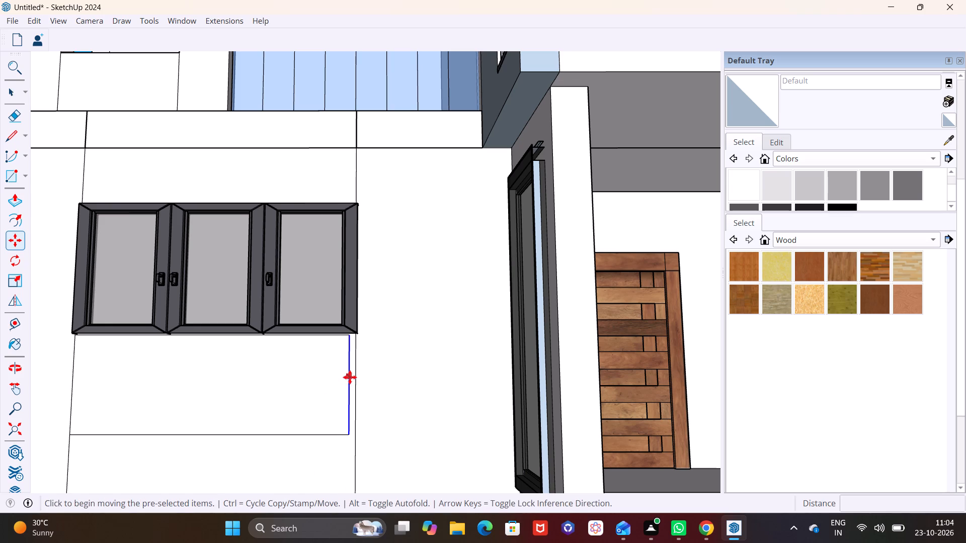
click(350, 377)
click(354, 377)
key(space)
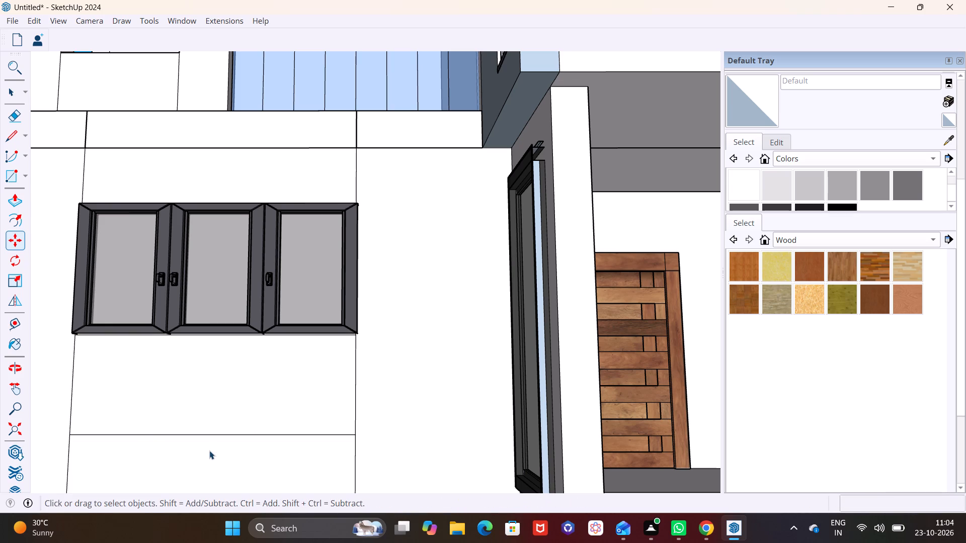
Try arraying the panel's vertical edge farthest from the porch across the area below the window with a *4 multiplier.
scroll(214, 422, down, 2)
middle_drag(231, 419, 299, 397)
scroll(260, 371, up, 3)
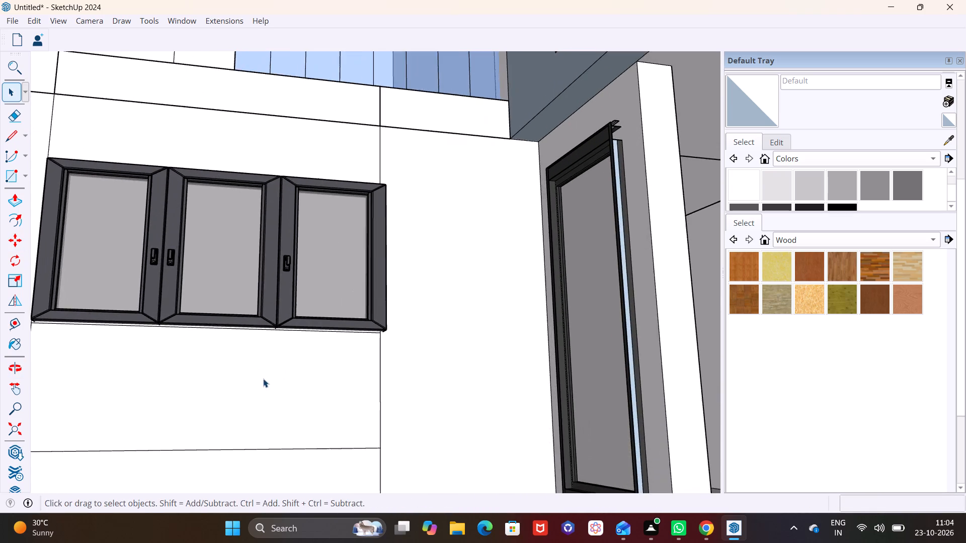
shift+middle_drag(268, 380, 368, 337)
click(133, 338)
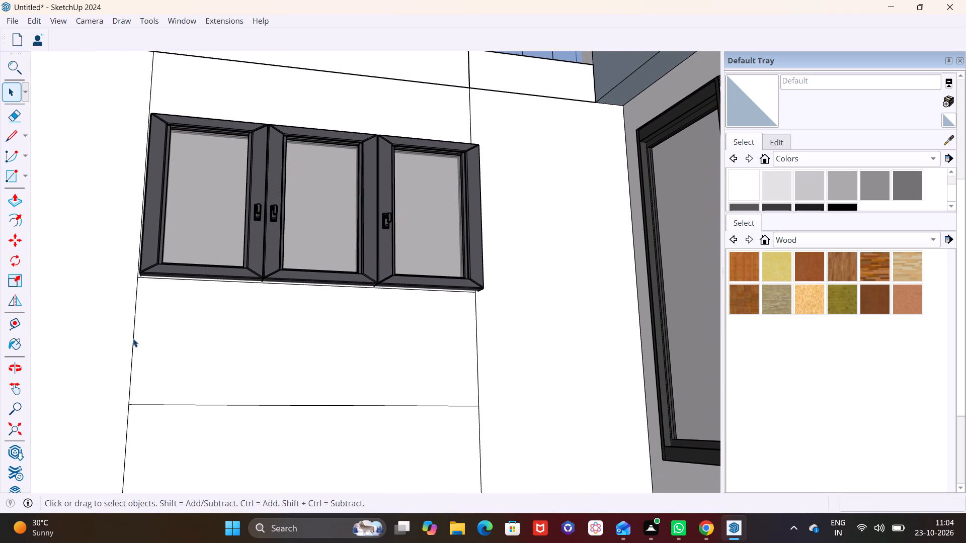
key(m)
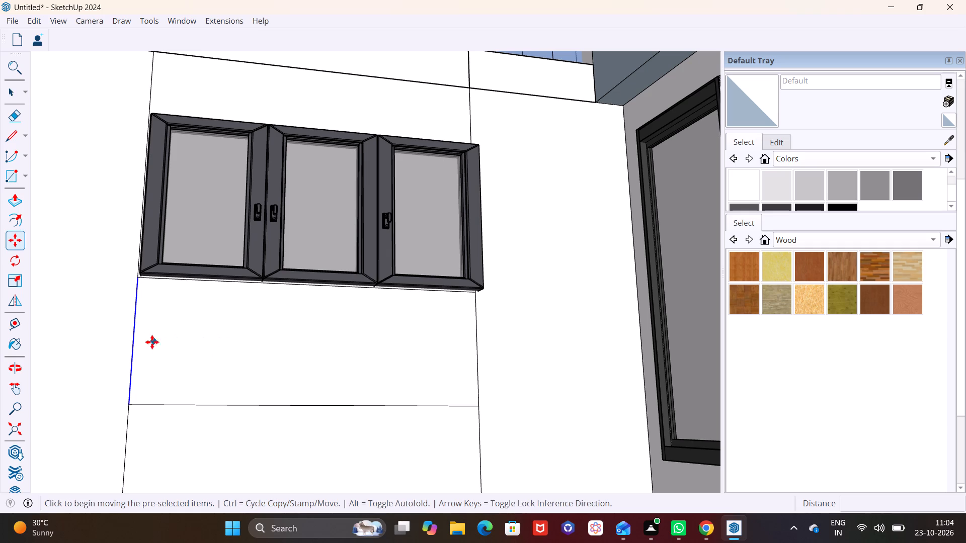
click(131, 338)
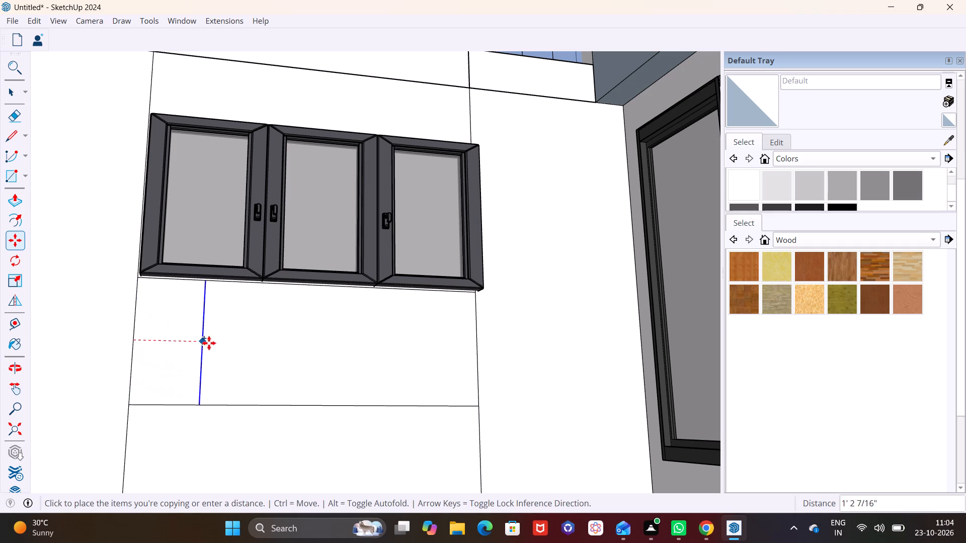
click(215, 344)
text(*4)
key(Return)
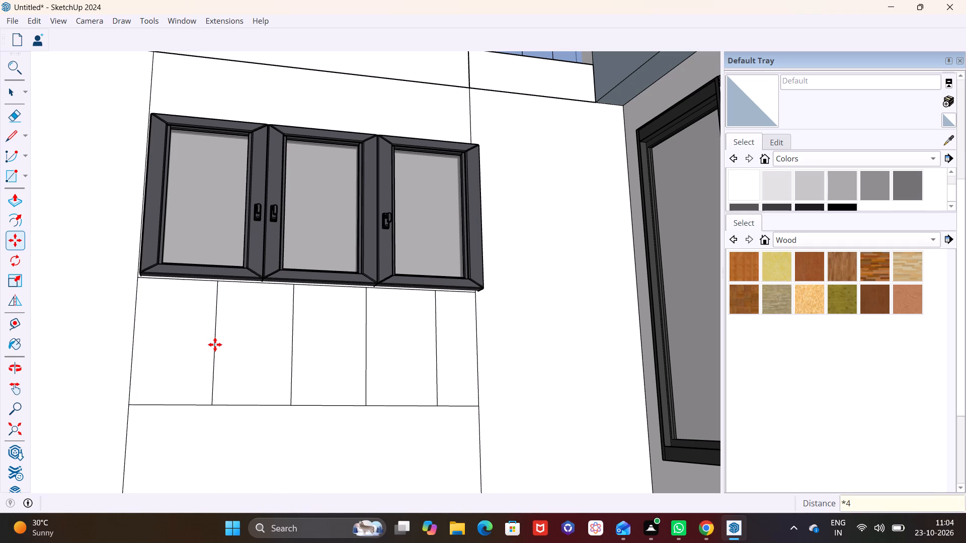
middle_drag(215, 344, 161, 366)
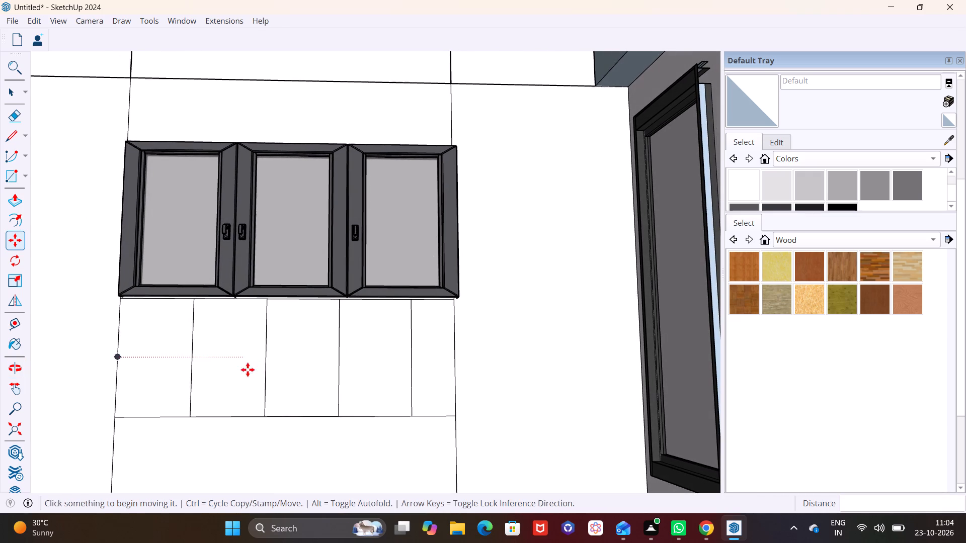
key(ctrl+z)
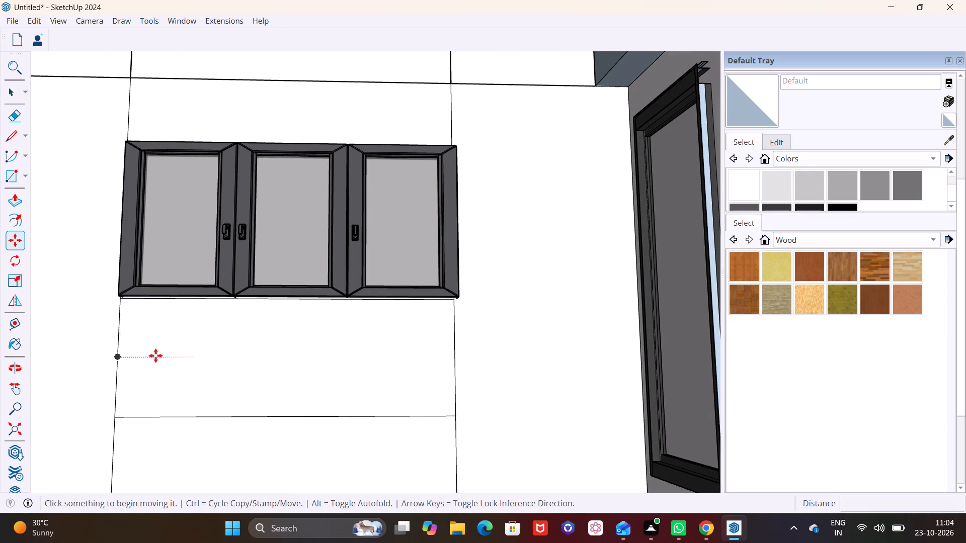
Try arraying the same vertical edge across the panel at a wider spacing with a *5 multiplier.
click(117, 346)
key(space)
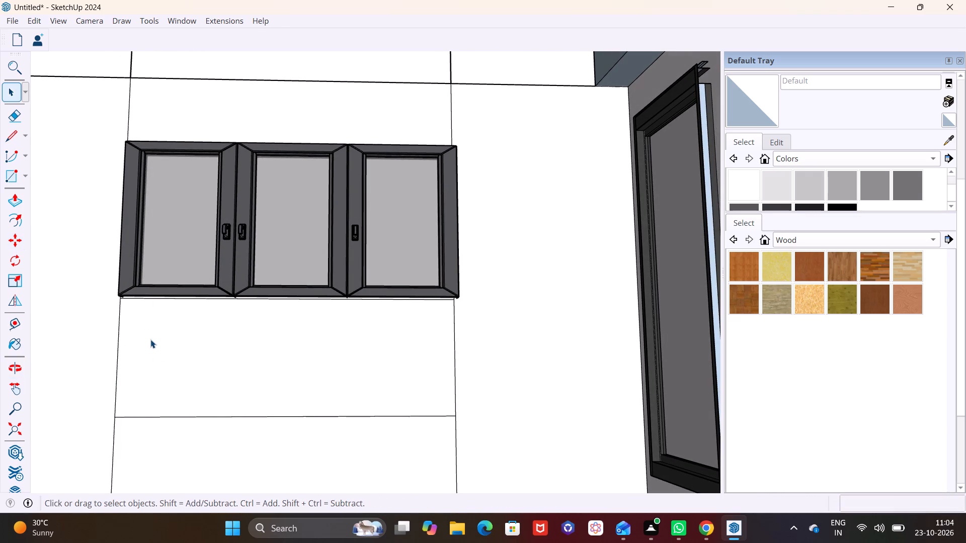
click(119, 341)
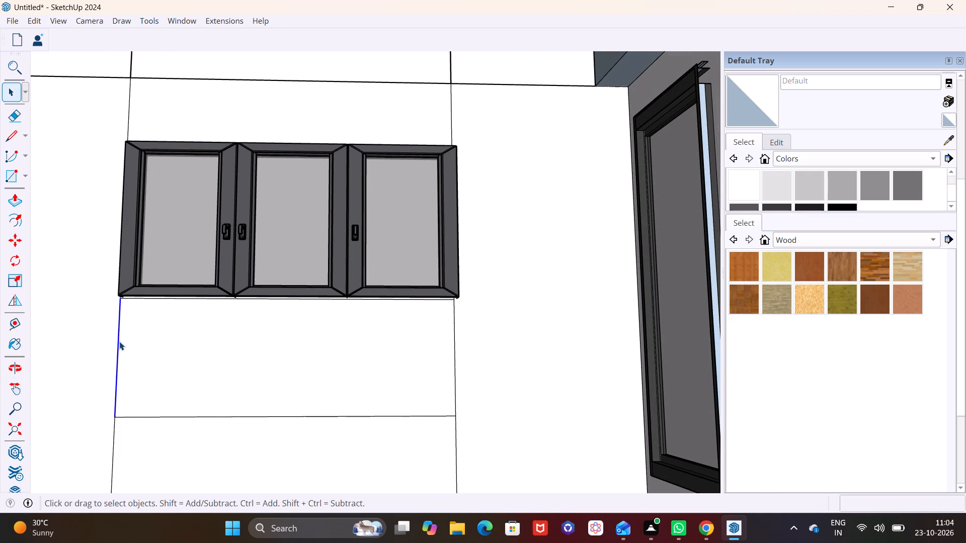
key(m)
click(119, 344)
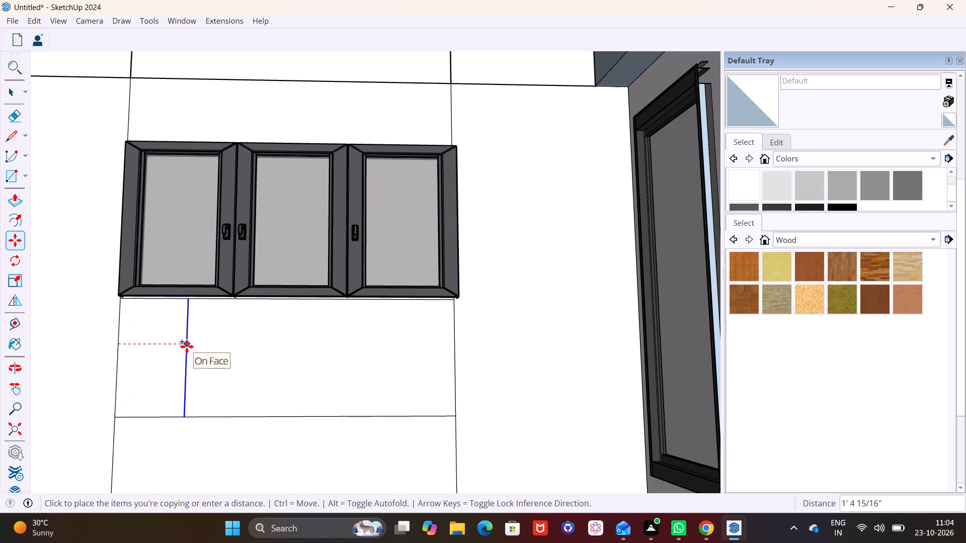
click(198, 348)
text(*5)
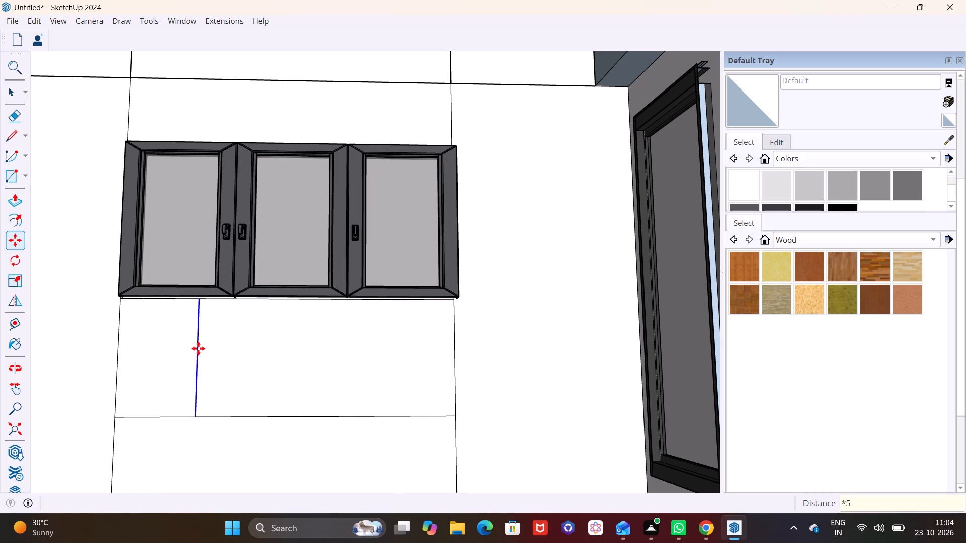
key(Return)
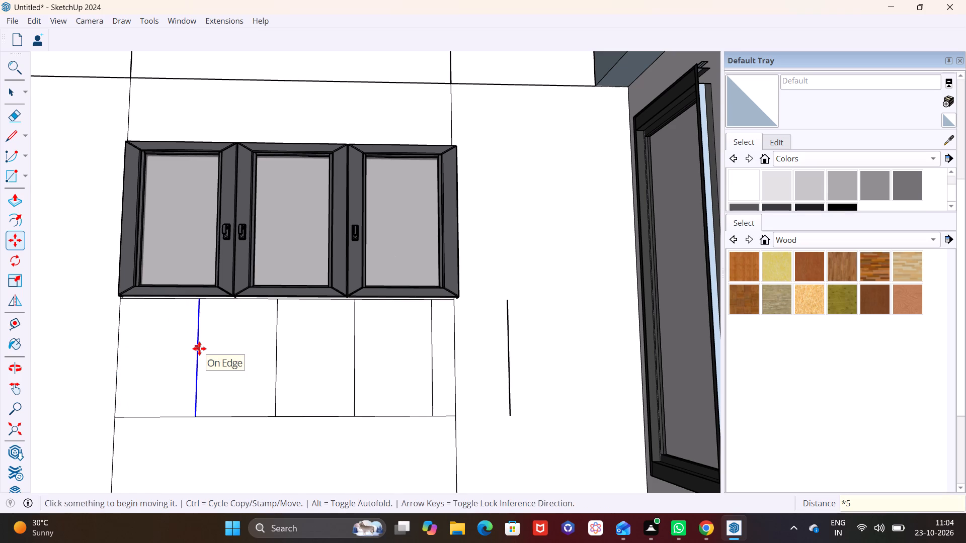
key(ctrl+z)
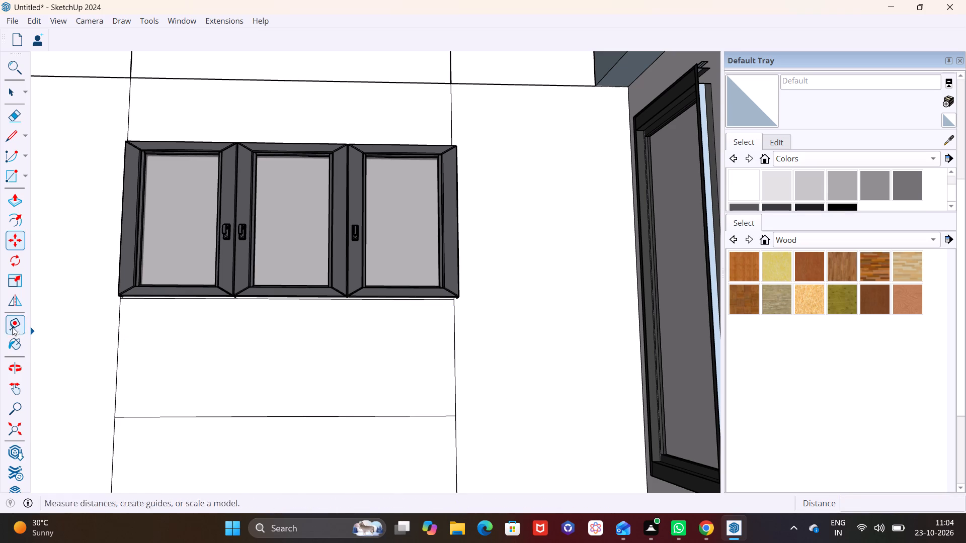
Array the panel's vertical edge farthest from the porch across the area below the window, spaced about 1' 9 1/8", with a *3 multiplier.
key(space)
click(117, 345)
key(m)
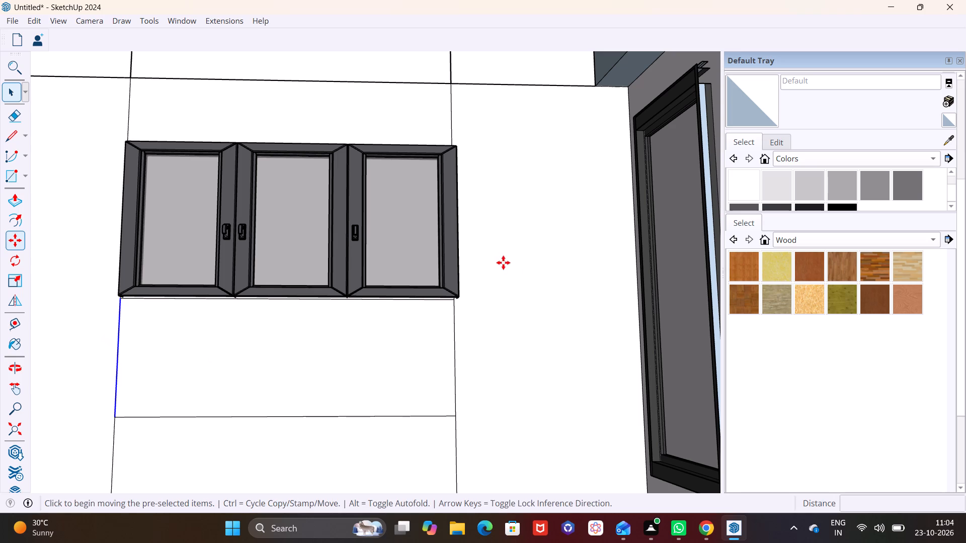
click(120, 352)
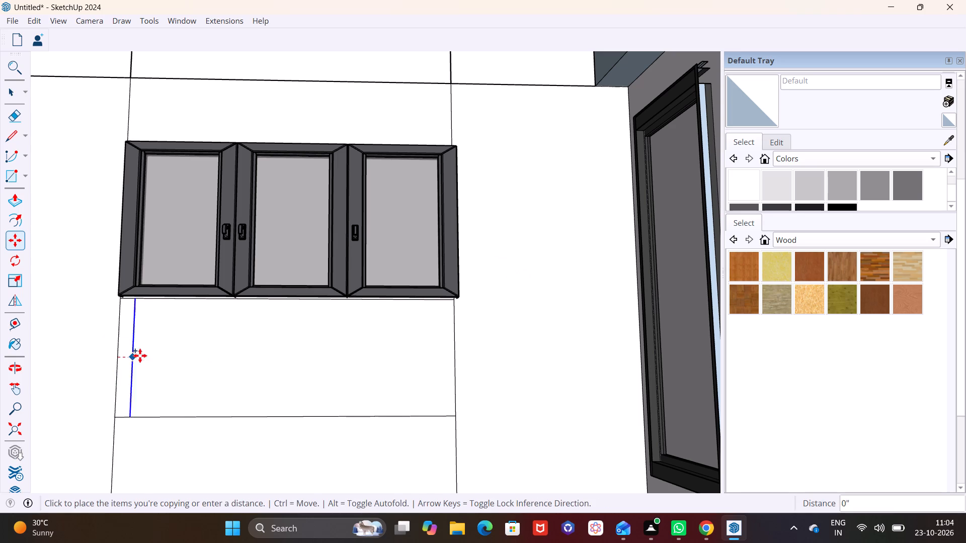
click(203, 367)
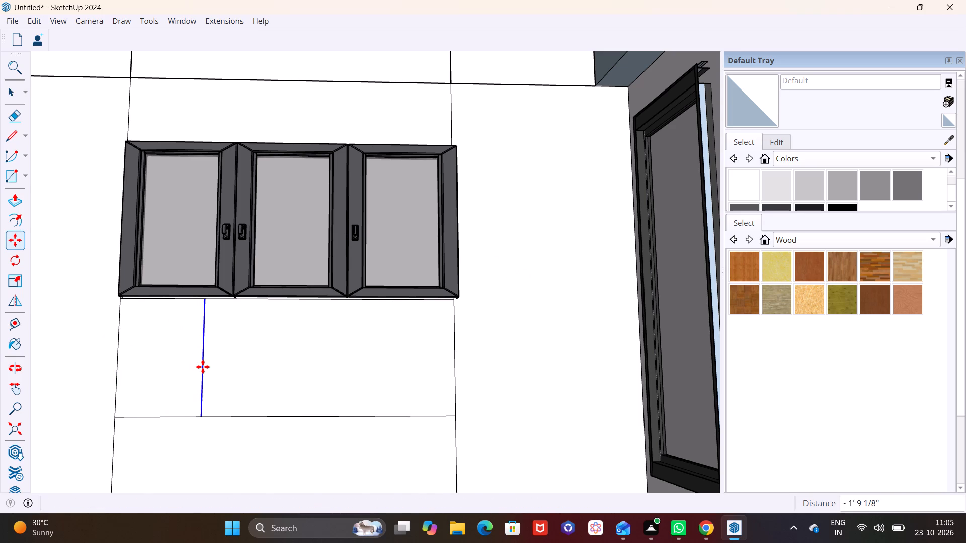
text(*3)
key(Return)
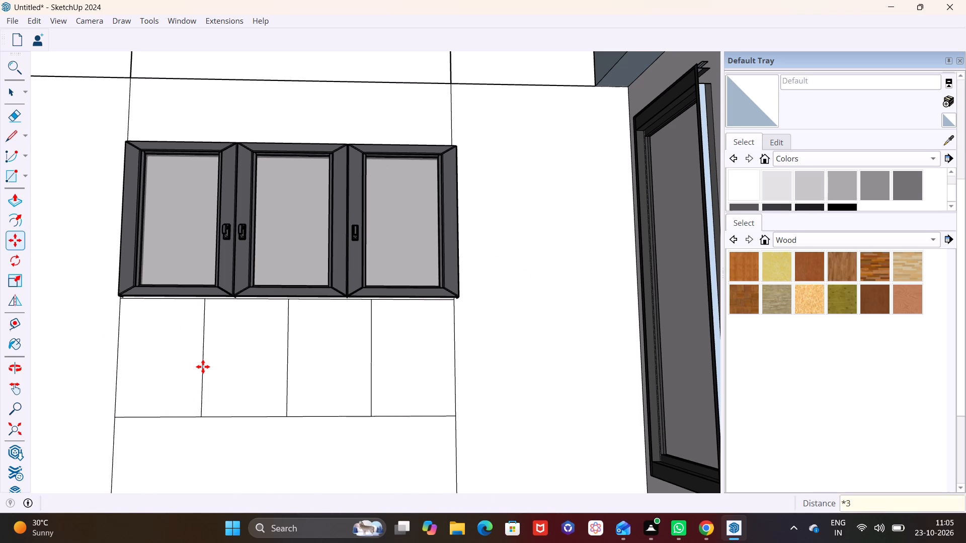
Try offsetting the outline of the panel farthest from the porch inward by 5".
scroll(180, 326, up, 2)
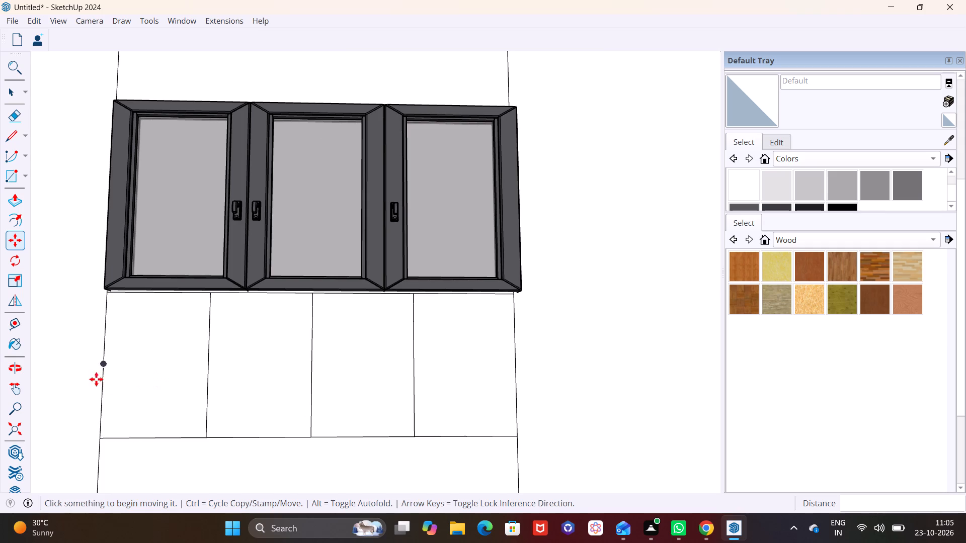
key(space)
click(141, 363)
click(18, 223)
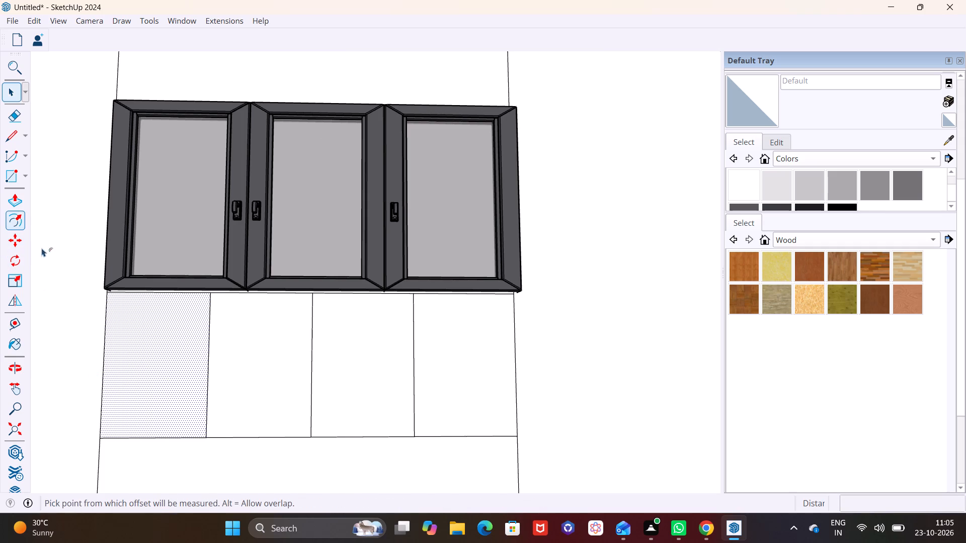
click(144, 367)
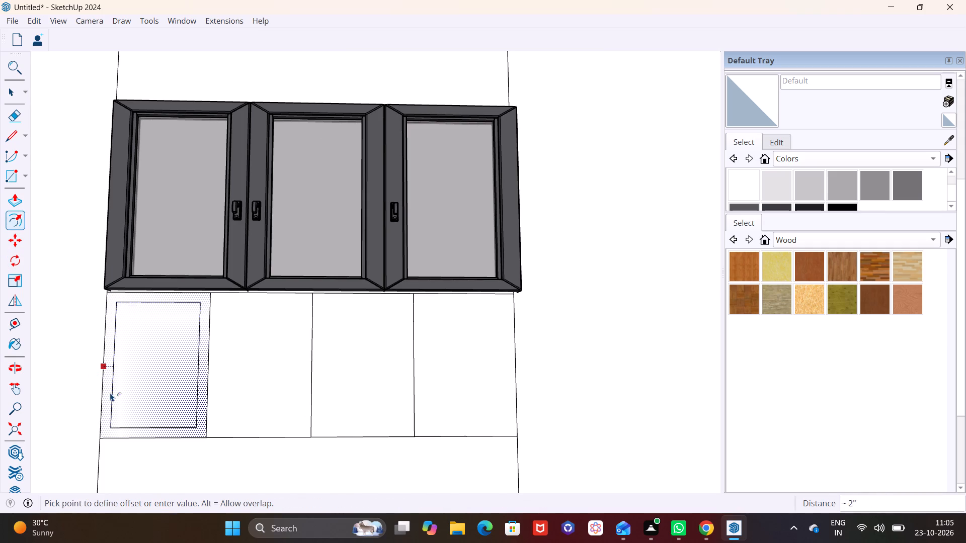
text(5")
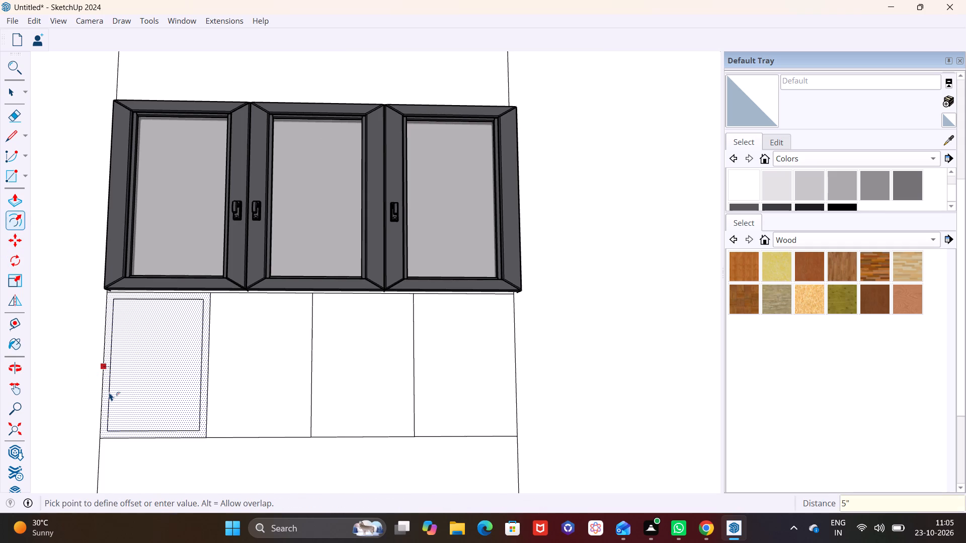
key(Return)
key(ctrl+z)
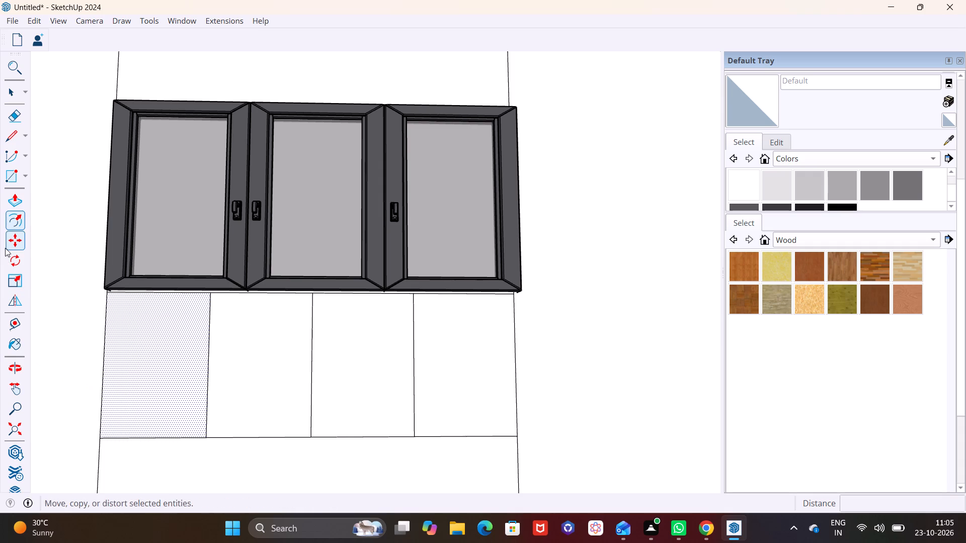
Offset the outline of the panel farthest from the porch inward by 1".
click(16, 220)
click(165, 367)
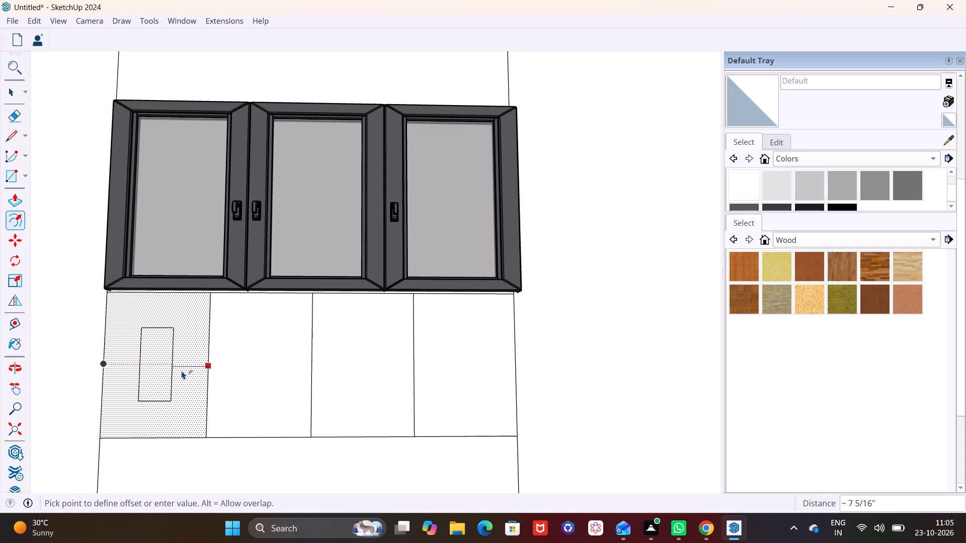
text(1")
key(Return)
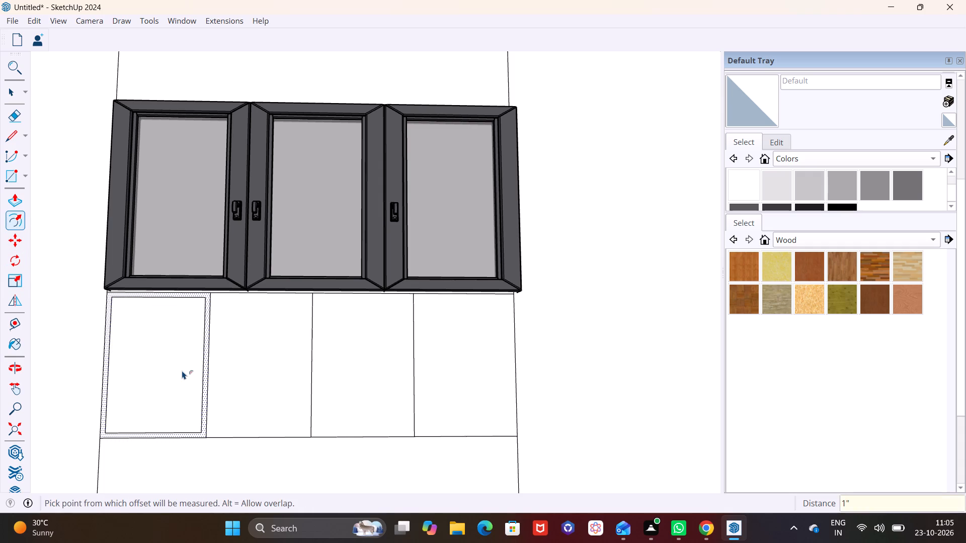
Repeat the same 1" inward offset on each of the other three panels below the window.
click(16, 86)
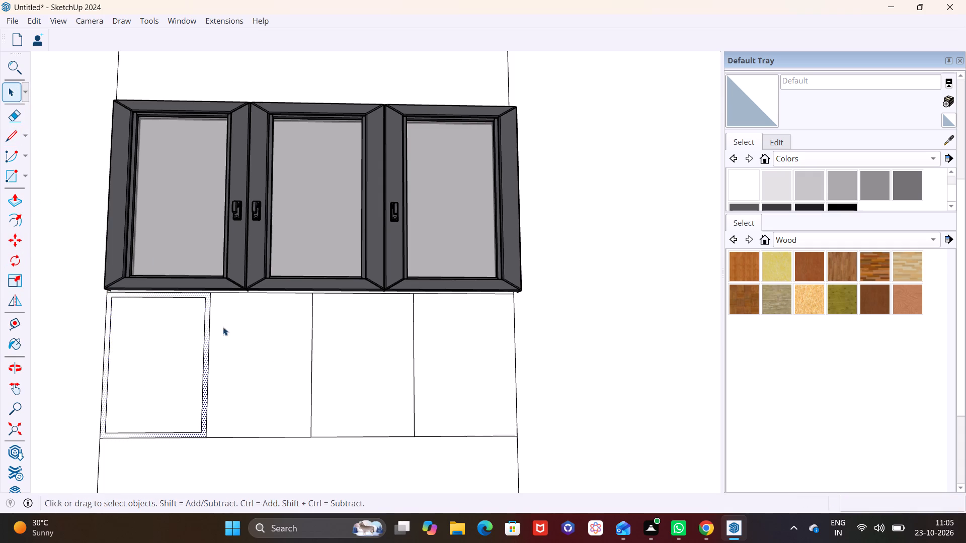
click(250, 349)
click(14, 222)
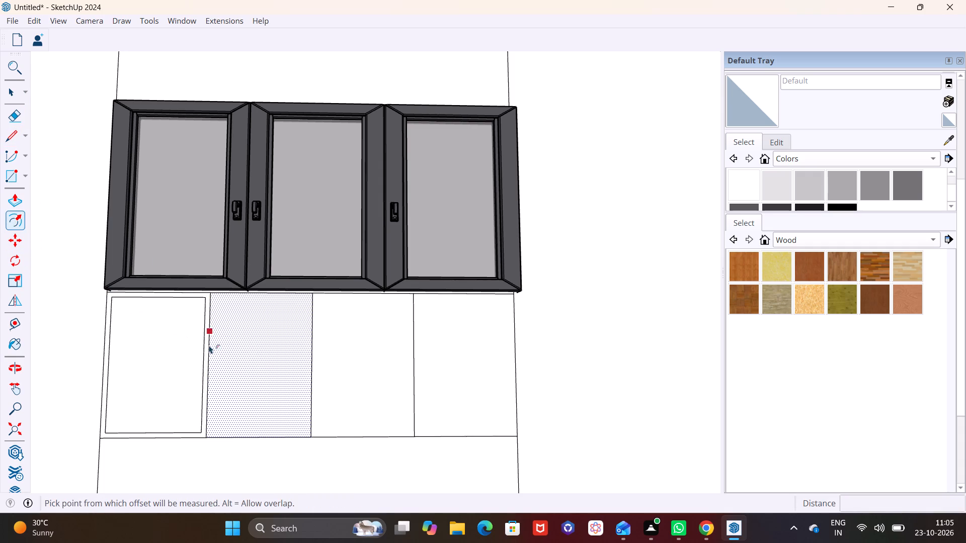
double_click(257, 364)
click(11, 96)
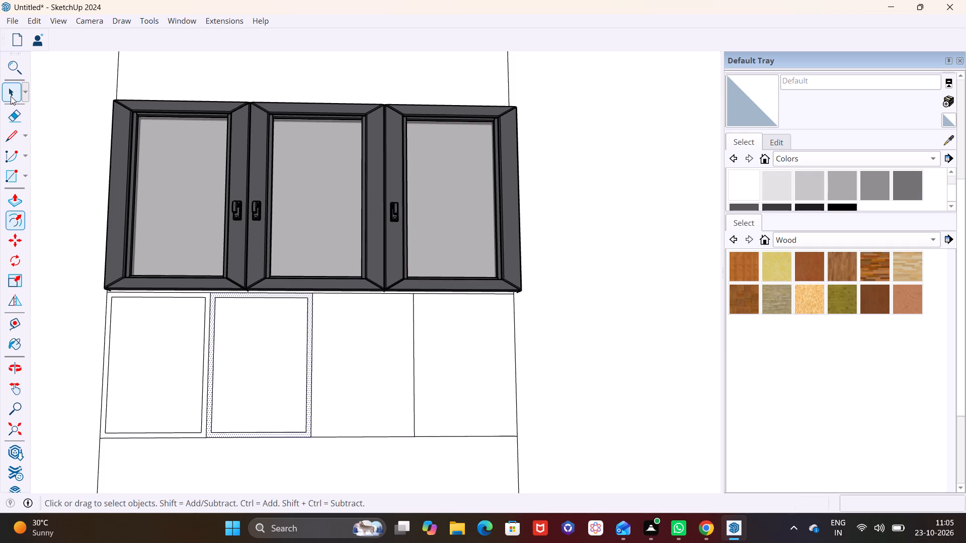
click(387, 341)
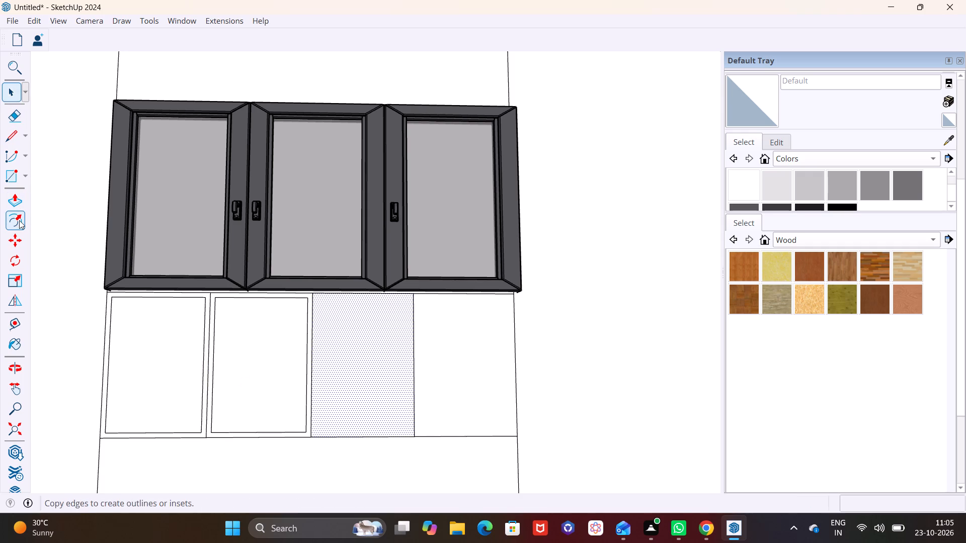
click(19, 220)
double_click(364, 364)
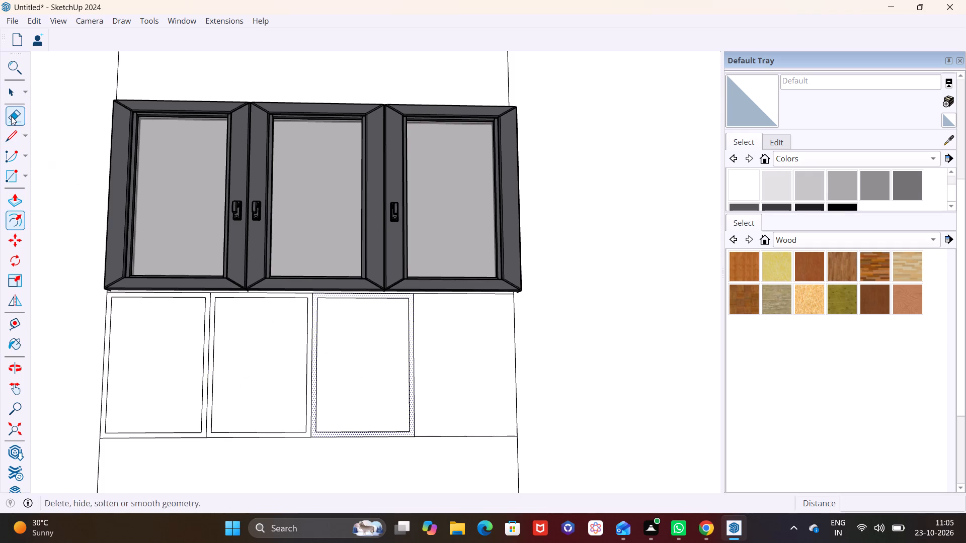
click(9, 94)
click(487, 366)
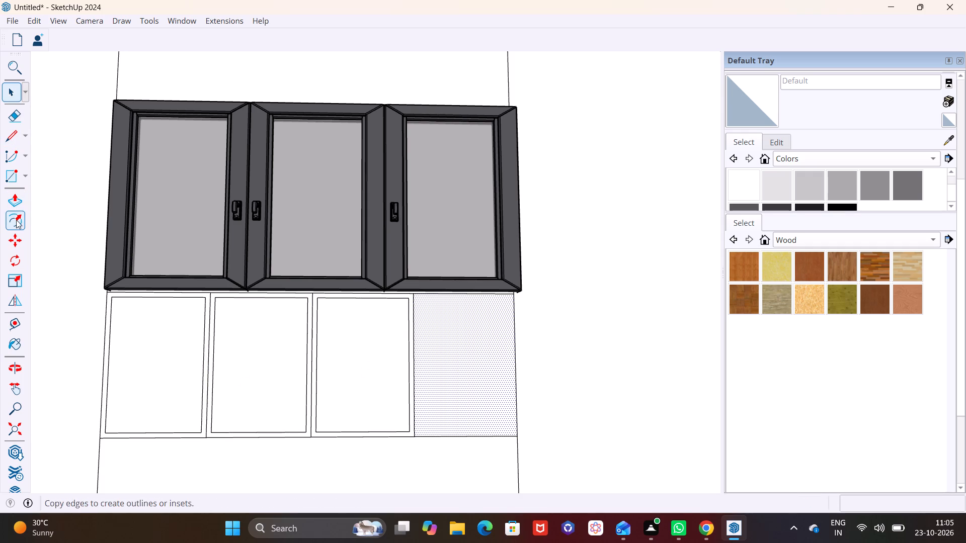
click(16, 220)
double_click(473, 371)
Delete the three vertical divider lines between the inset panels so their borders merge into one continuous frame.
scroll(450, 371, down, 4)
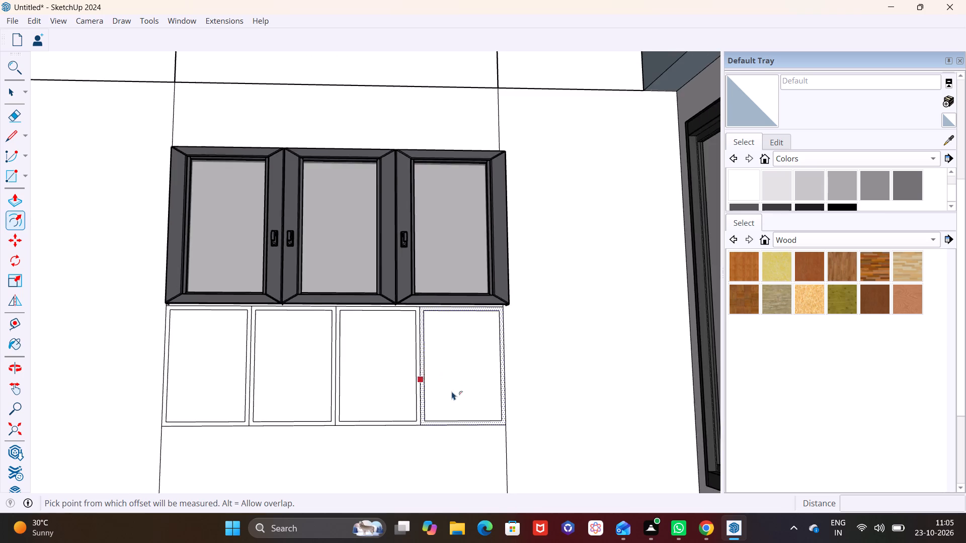
scroll(452, 391, down, 1)
middle_drag(422, 395, 494, 457)
scroll(458, 370, down, 5)
scroll(462, 392, up, 3)
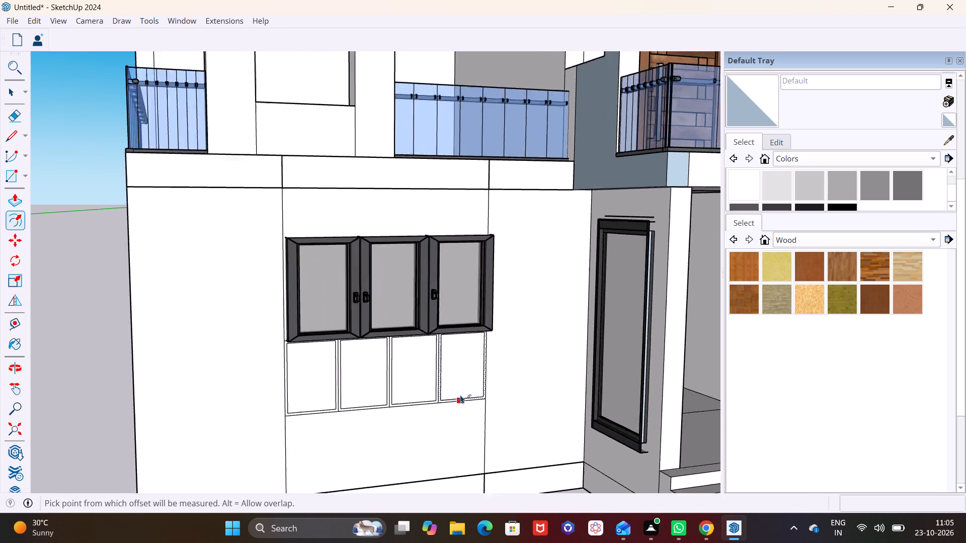
scroll(460, 395, up, 6)
key(space)
click(581, 412)
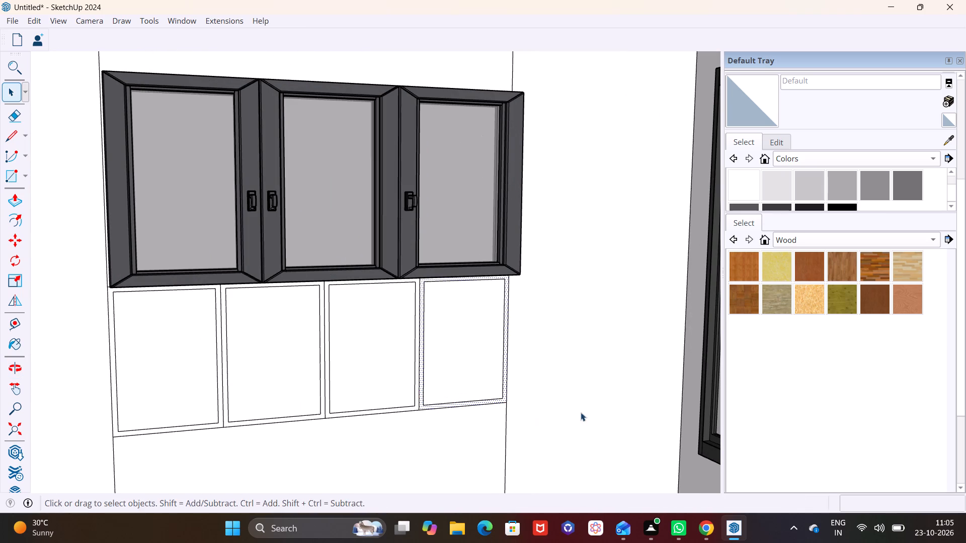
middle_drag(419, 389, 420, 338)
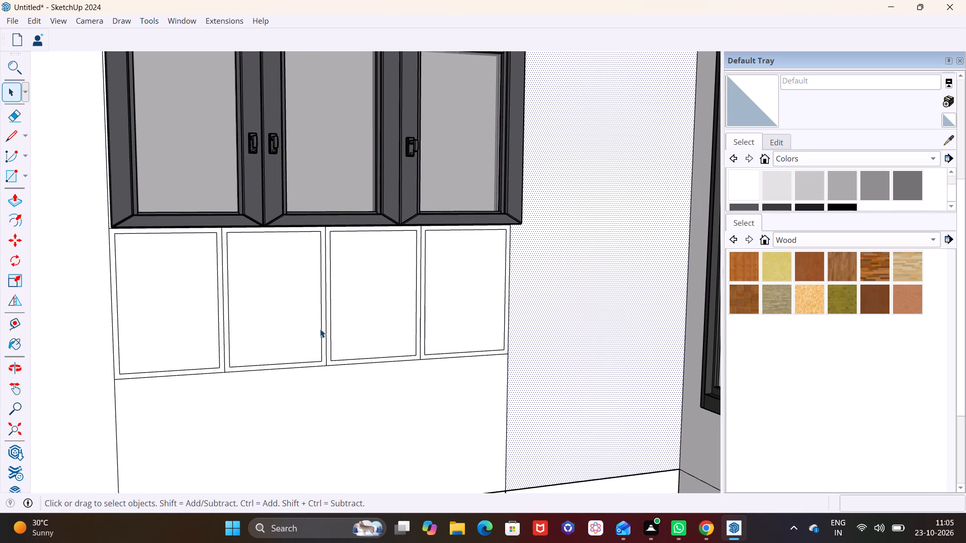
click(222, 297)
key(Delete)
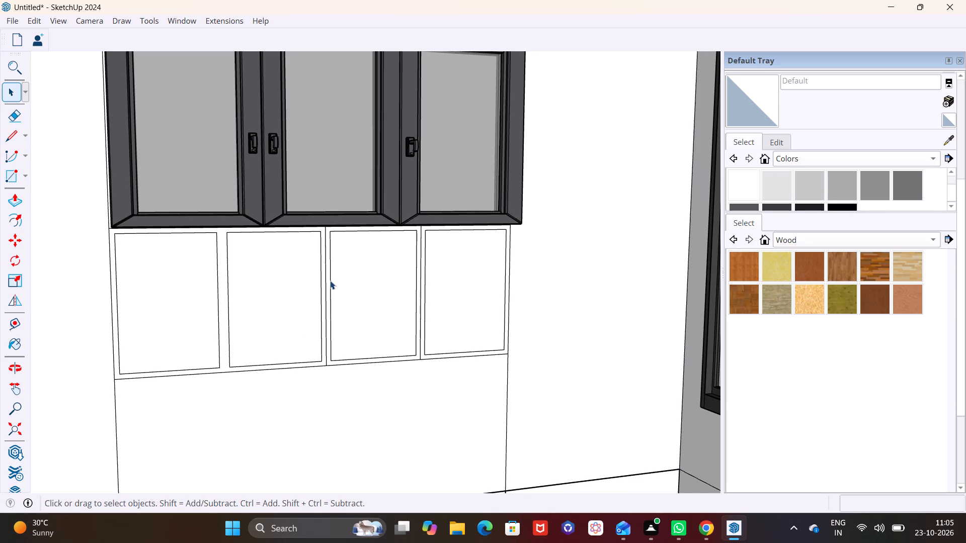
click(326, 291)
key(Delete)
click(420, 282)
key(Delete)
Paint the merged frame around the four inset panels with Color M08.
click(423, 293)
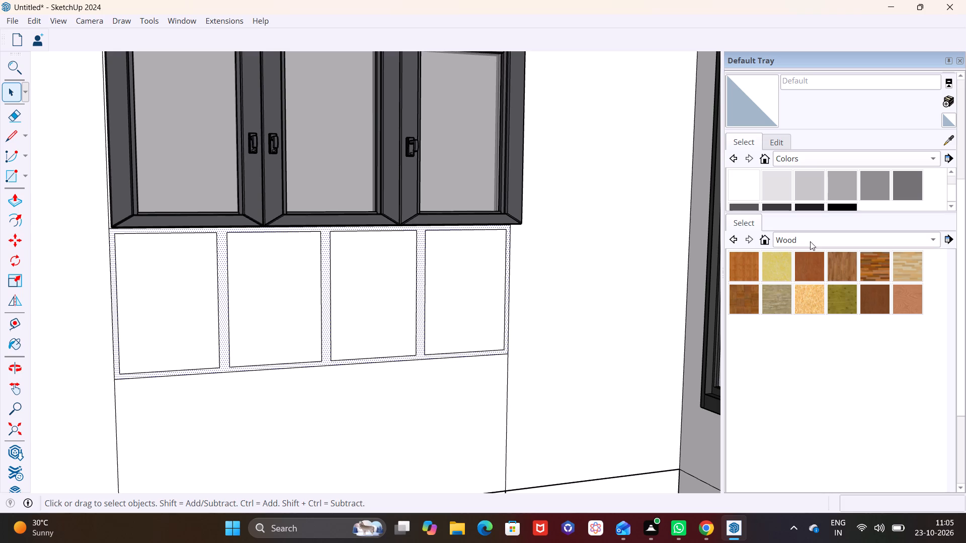
click(815, 208)
click(421, 289)
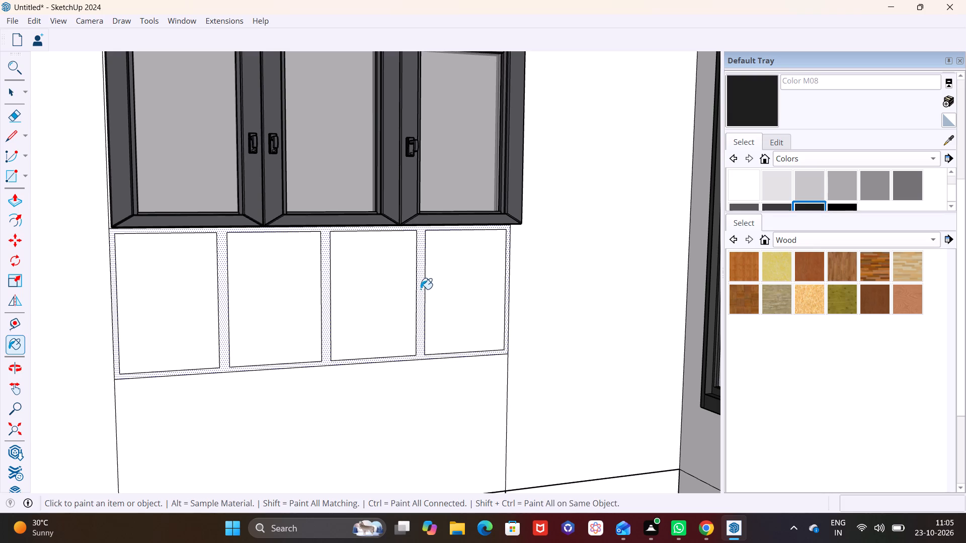
Paint the four inset panels below the window with Wood Cherry Original.
scroll(389, 338, down, 1)
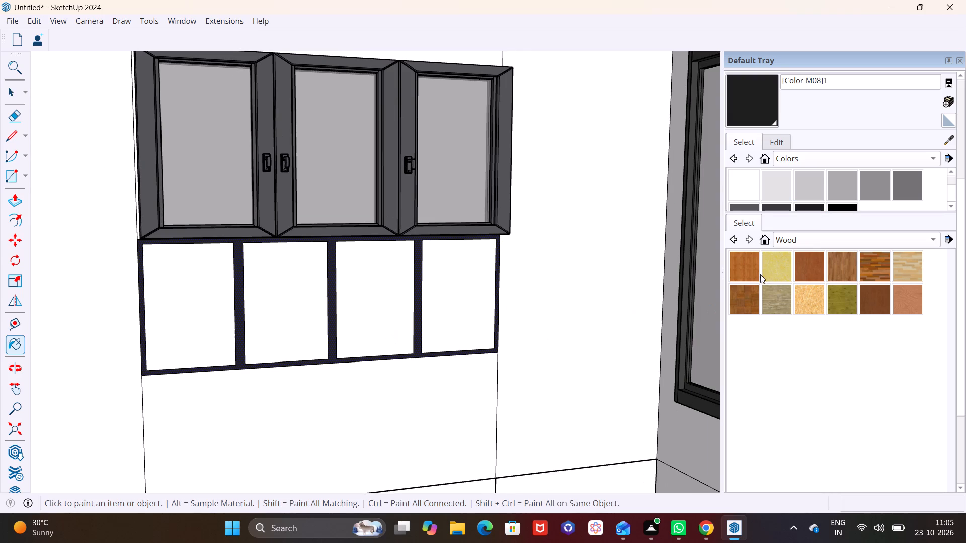
click(813, 268)
key(space)
click(458, 291)
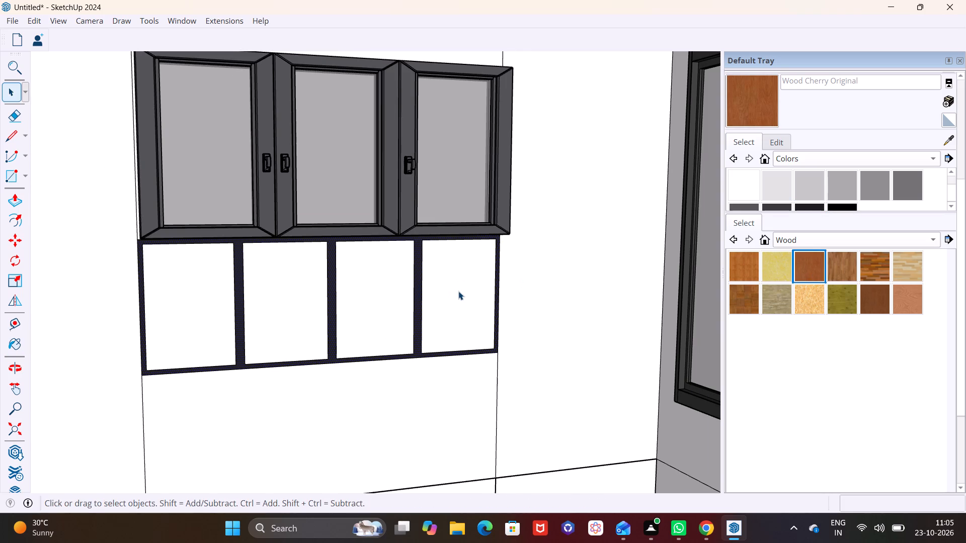
click(816, 271)
click(453, 271)
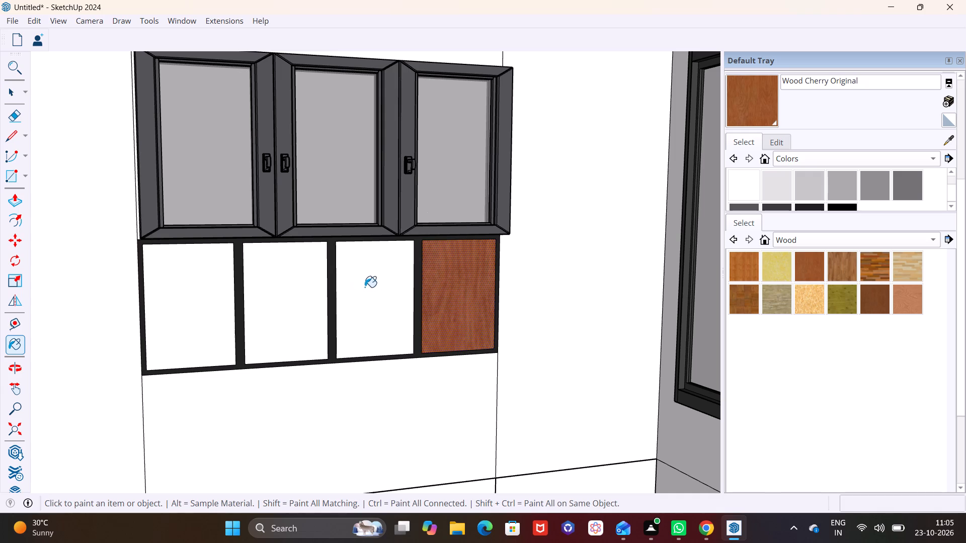
click(371, 286)
click(301, 290)
click(214, 290)
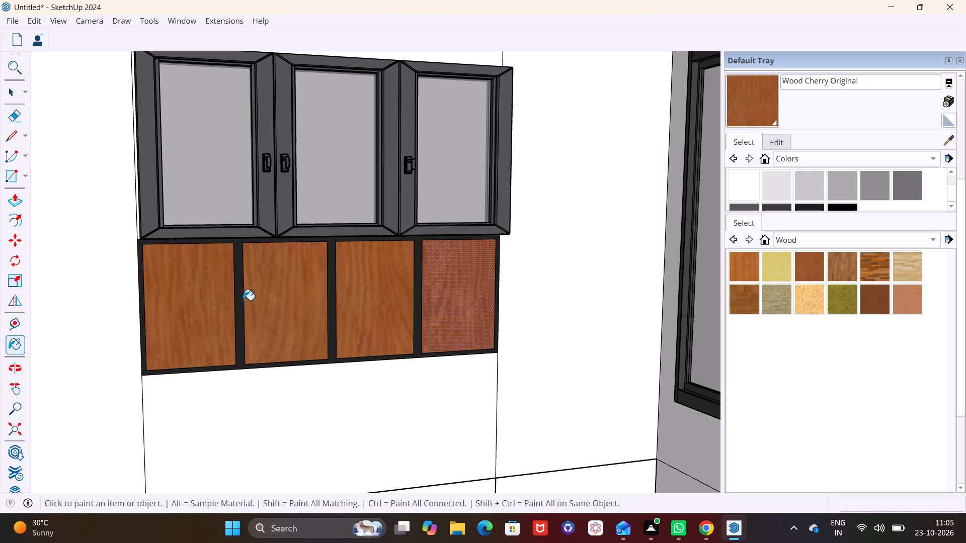
scroll(252, 312, down, 10)
key(space)
click(400, 443)
Paint the ground-floor front wall strip beside the window, on the side away from the porch, with Color M05.
scroll(400, 442, down, 4)
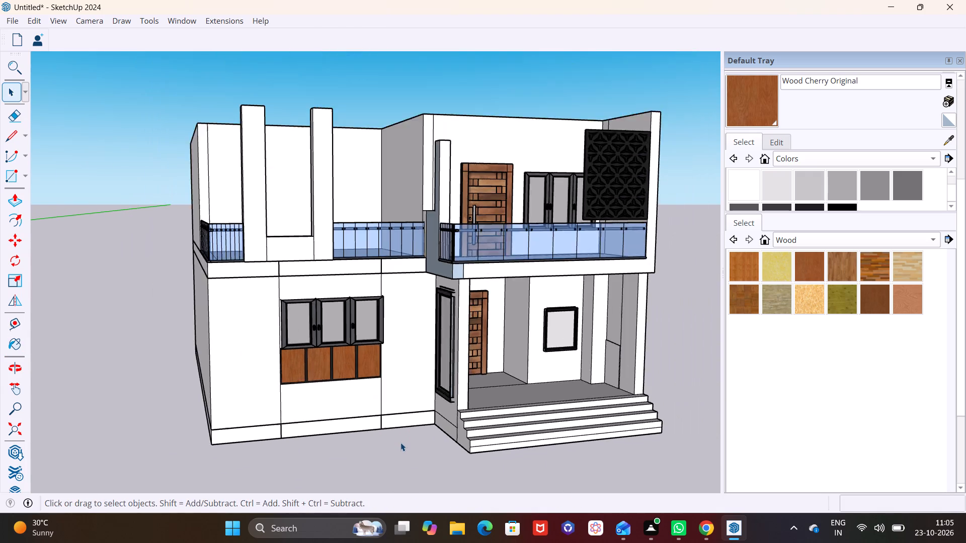
scroll(400, 442, down, 3)
middle_drag(400, 442, 489, 439)
scroll(393, 400, down, 2)
shift+middle_drag(385, 394, 367, 308)
middle_drag(348, 285, 256, 257)
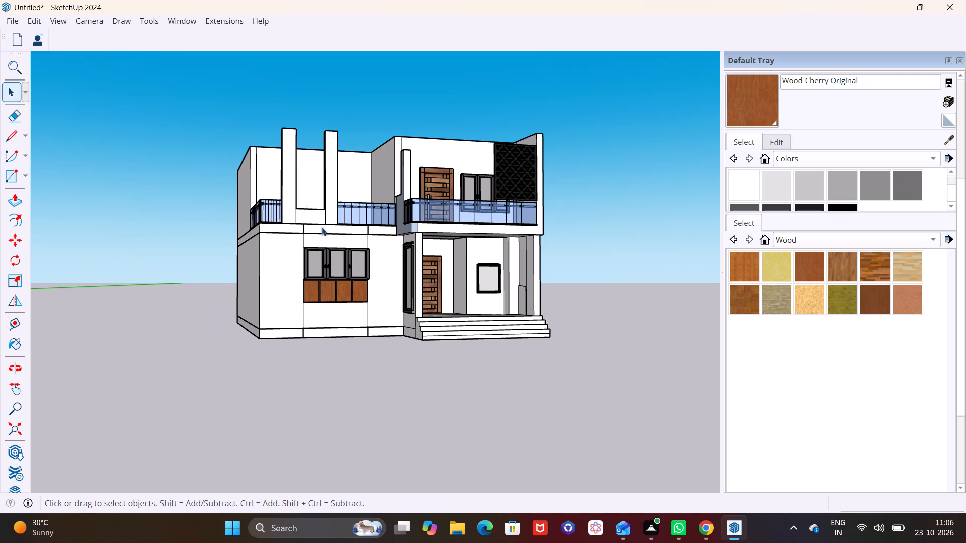
scroll(340, 261, up, 5)
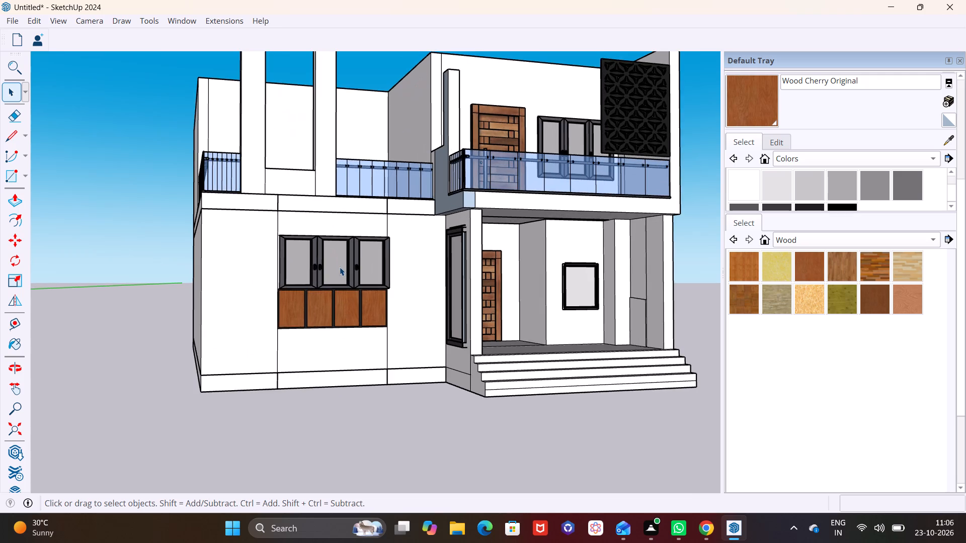
scroll(340, 267, down, 4)
middle_drag(338, 319, 444, 350)
scroll(445, 350, down, 1)
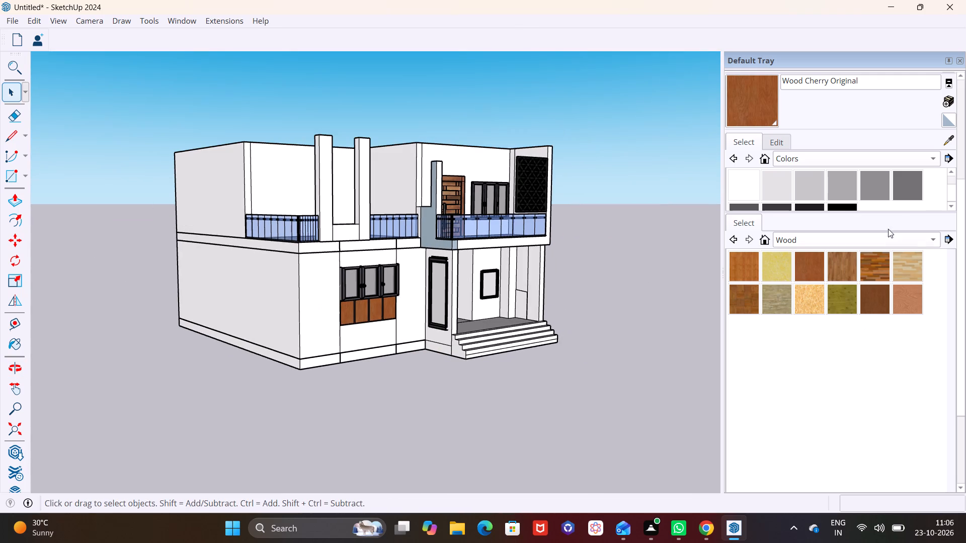
click(901, 195)
click(309, 307)
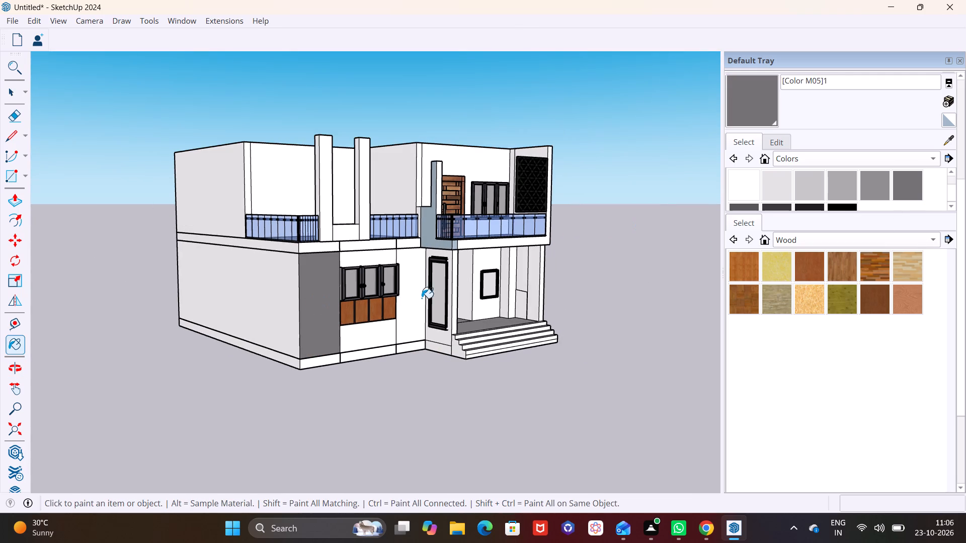
Paint the ground-floor front wall strip beside the window, on the porch side, with Color M05.
click(415, 298)
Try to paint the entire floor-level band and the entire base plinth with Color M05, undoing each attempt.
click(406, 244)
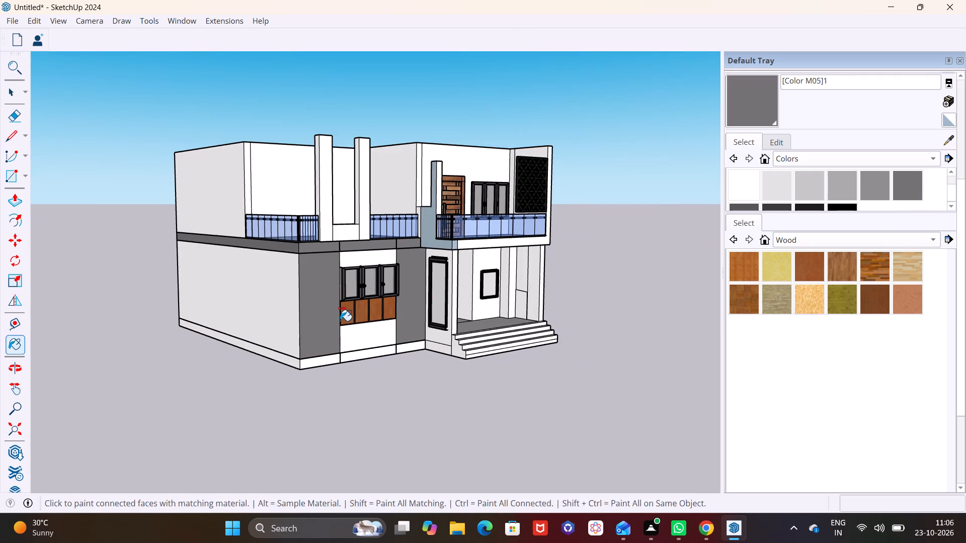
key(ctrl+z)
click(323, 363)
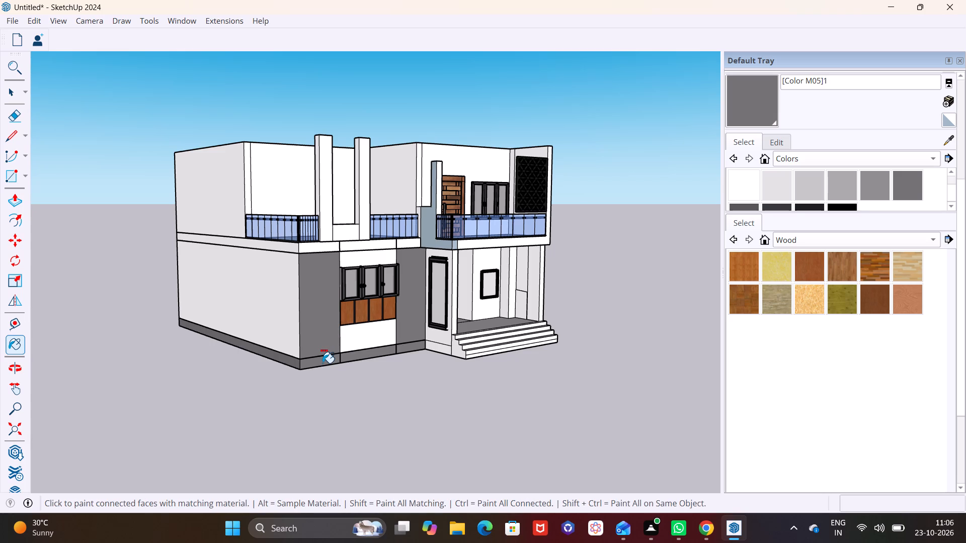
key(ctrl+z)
Open the base plinth for editing and paint only its front face below the ground-floor window with Color M05.
key(space)
triple_click(332, 359)
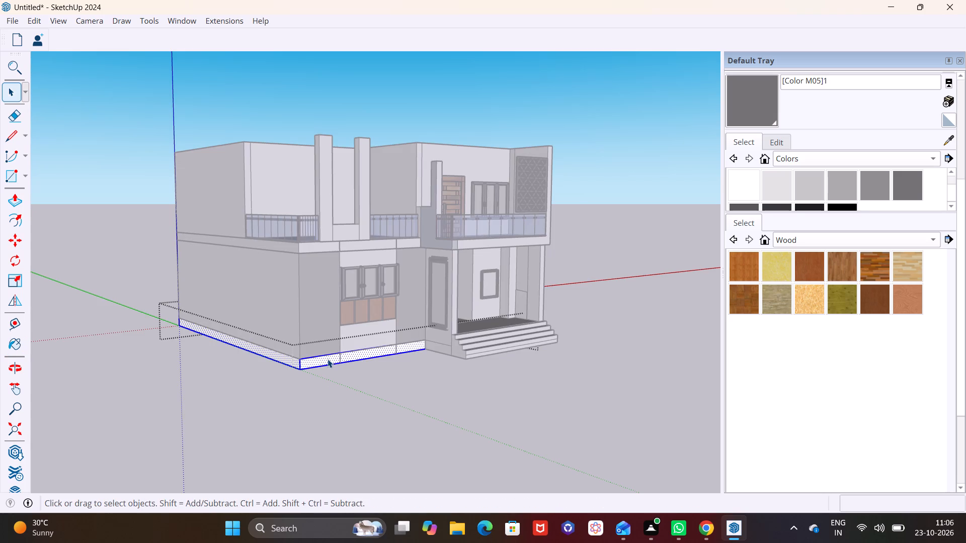
click(328, 359)
click(901, 184)
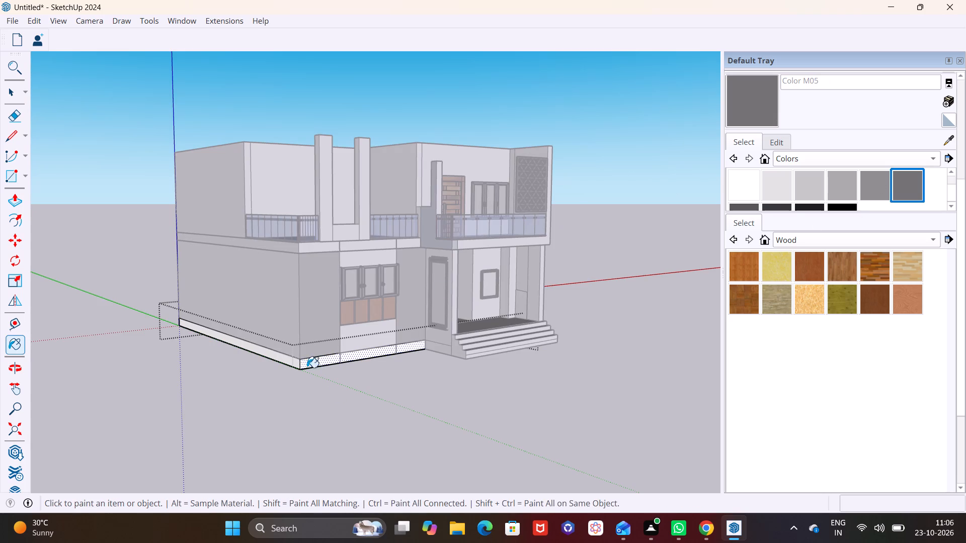
click(319, 363)
click(313, 250)
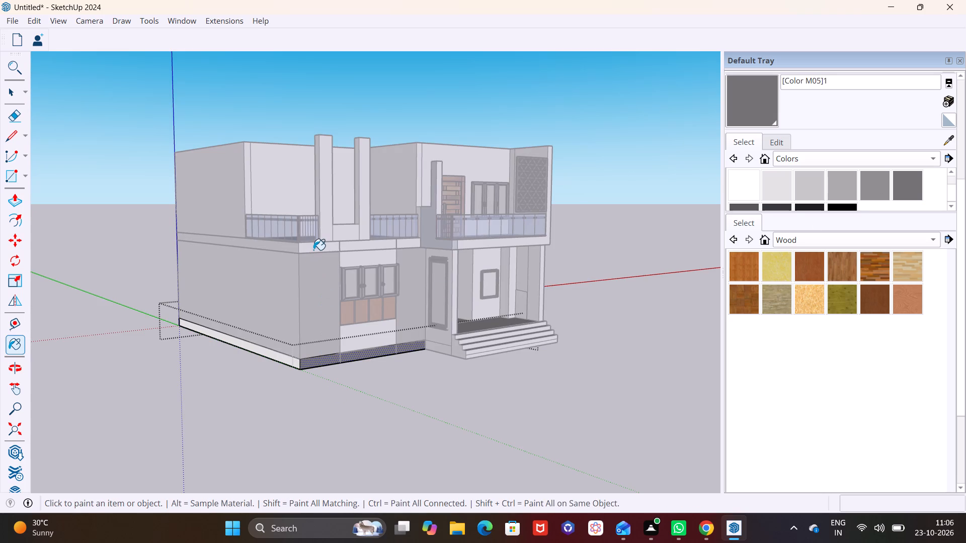
key(space)
click(371, 376)
drag(385, 439, 384, 433)
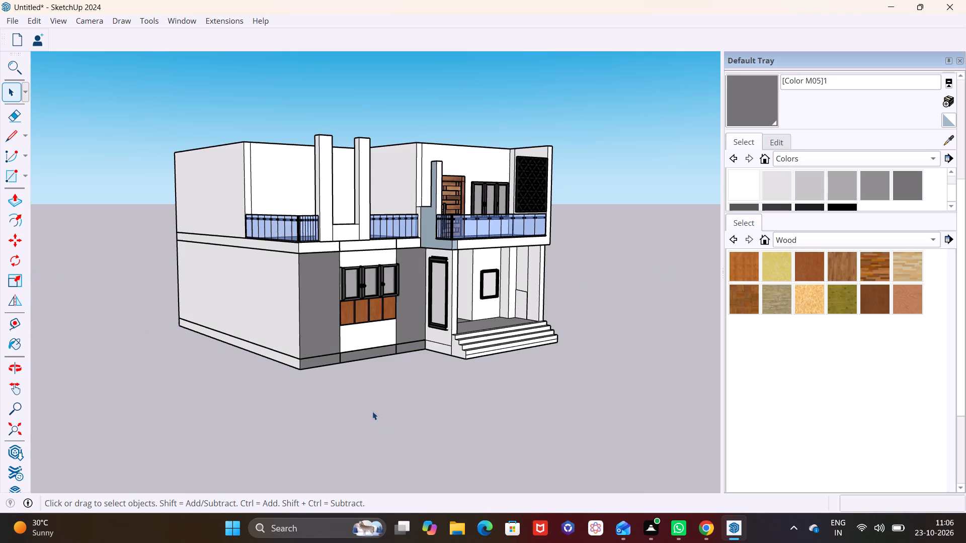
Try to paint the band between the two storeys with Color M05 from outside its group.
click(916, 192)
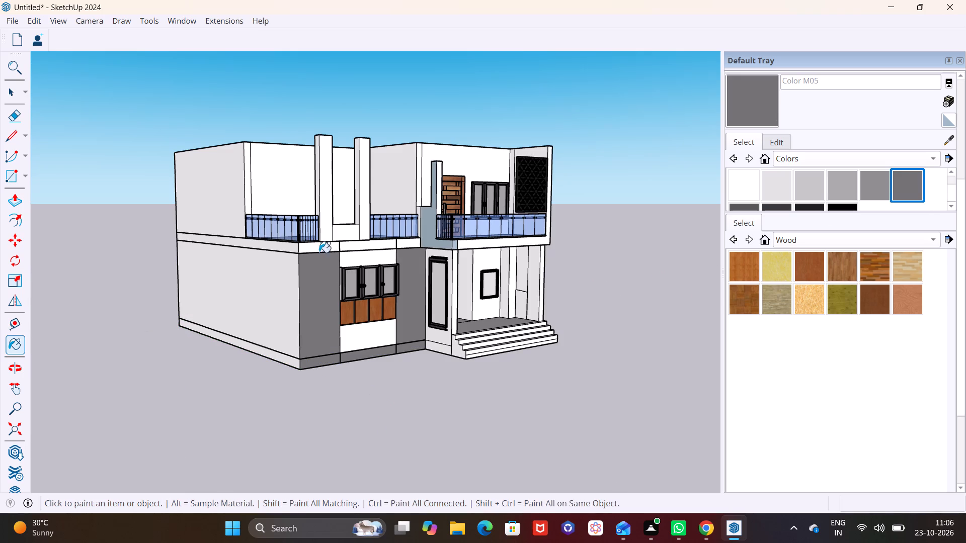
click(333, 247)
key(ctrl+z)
Open the band between the storeys for editing and paint only its front face above the window with Color M05.
key(space)
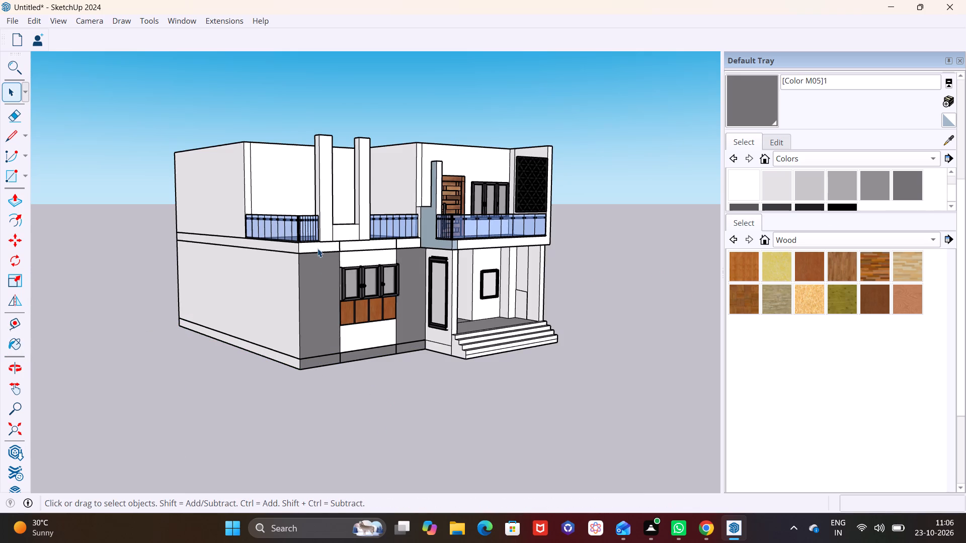
triple_click(317, 246)
click(321, 247)
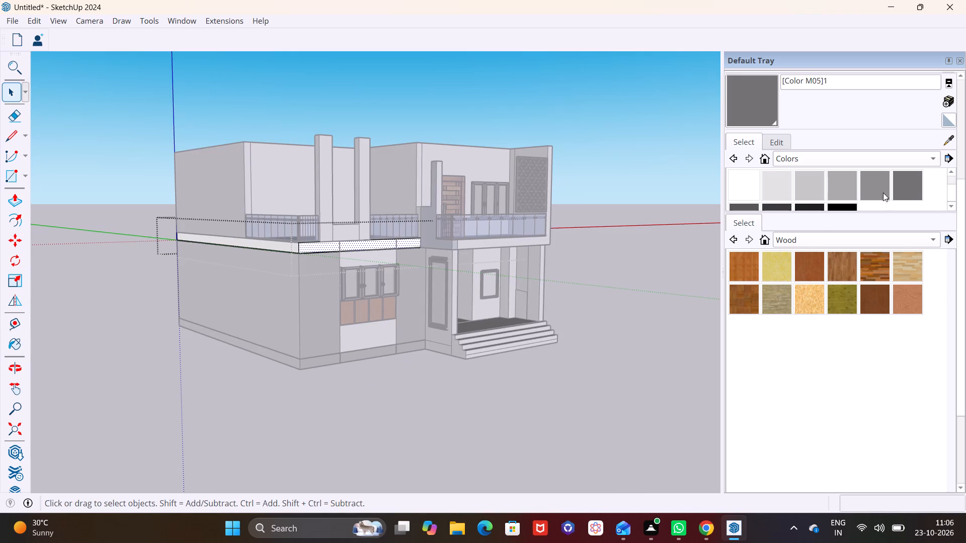
click(901, 177)
click(318, 247)
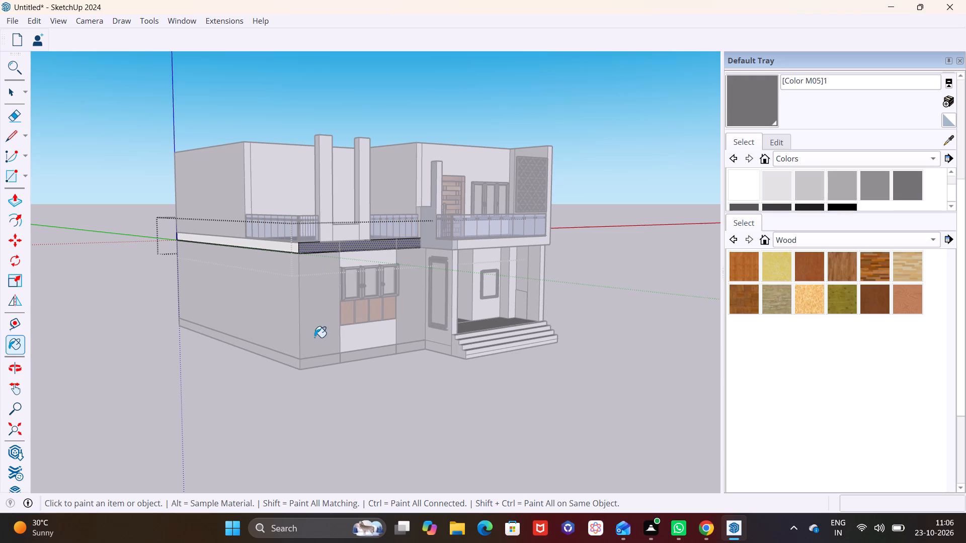
key(space)
click(381, 424)
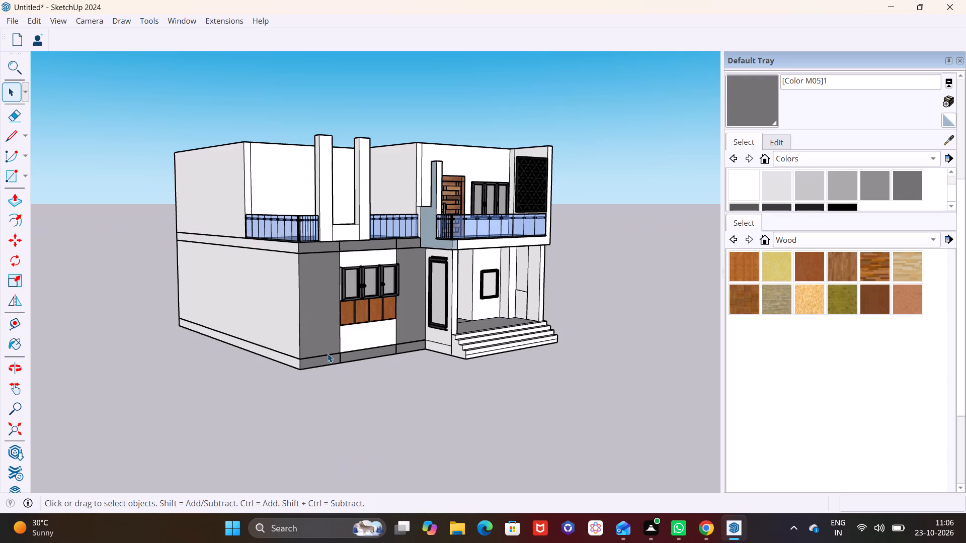
Examine the painted front facade and the adjoining side wall from several angles and distances.
scroll(326, 379, up, 3)
middle_drag(317, 379, 299, 373)
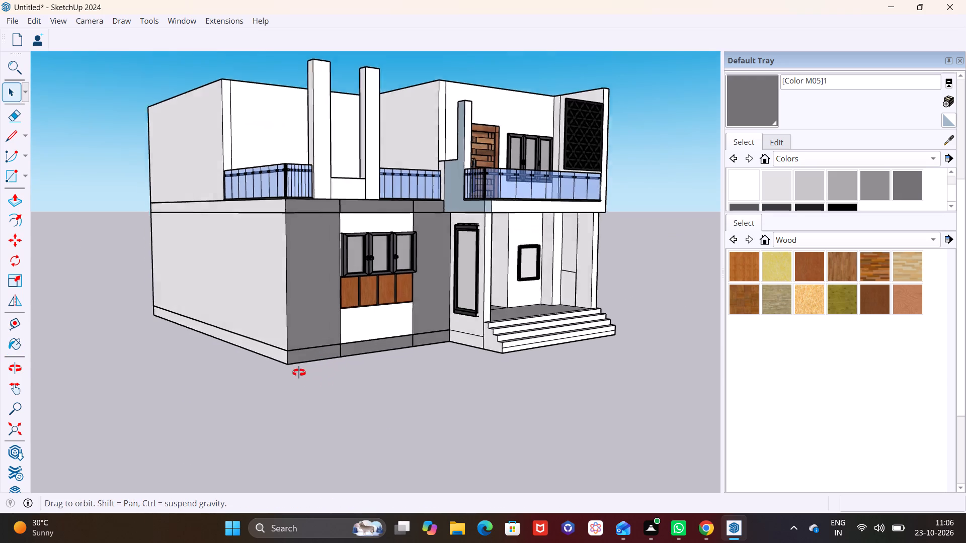
middle_drag(299, 373, 367, 359)
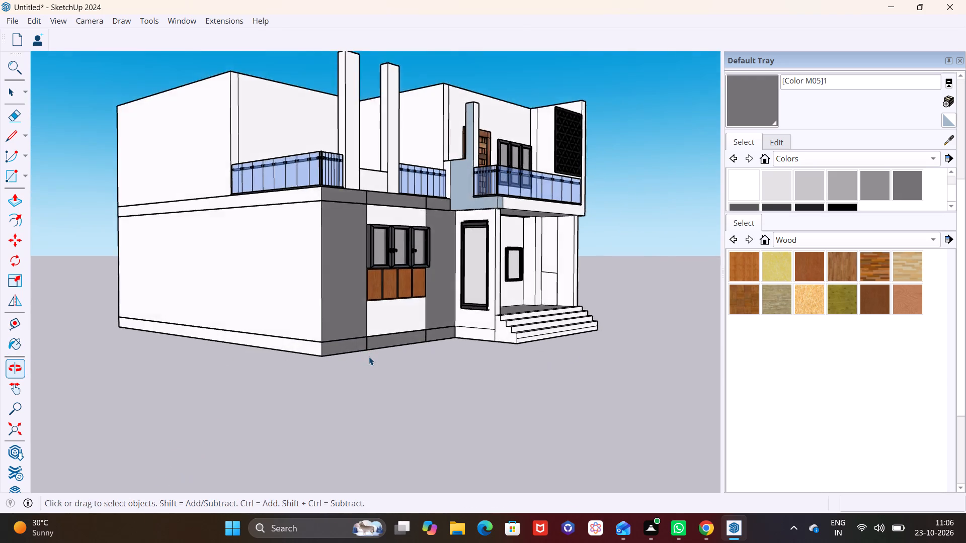
scroll(369, 356, down, 9)
middle_drag(359, 385, 292, 413)
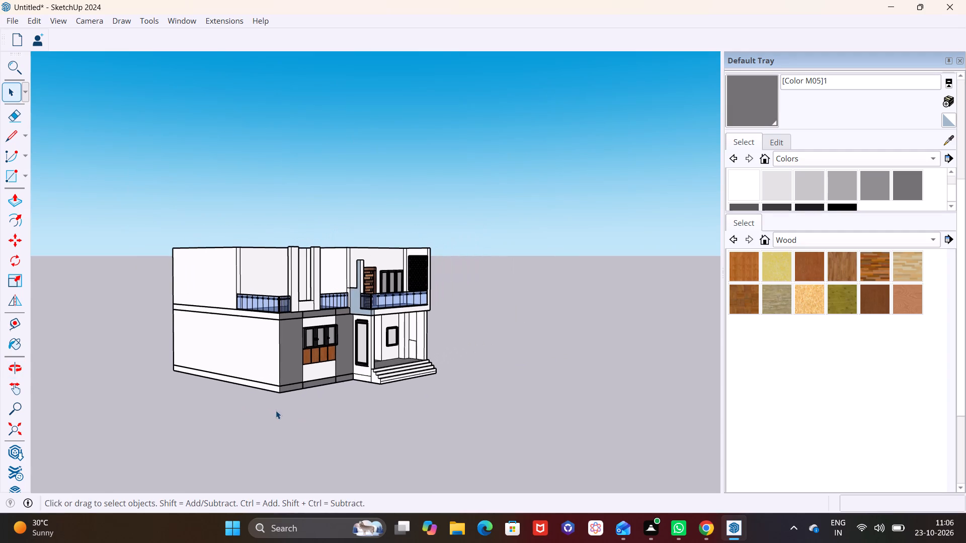
scroll(264, 373, up, 1)
middle_click(264, 373)
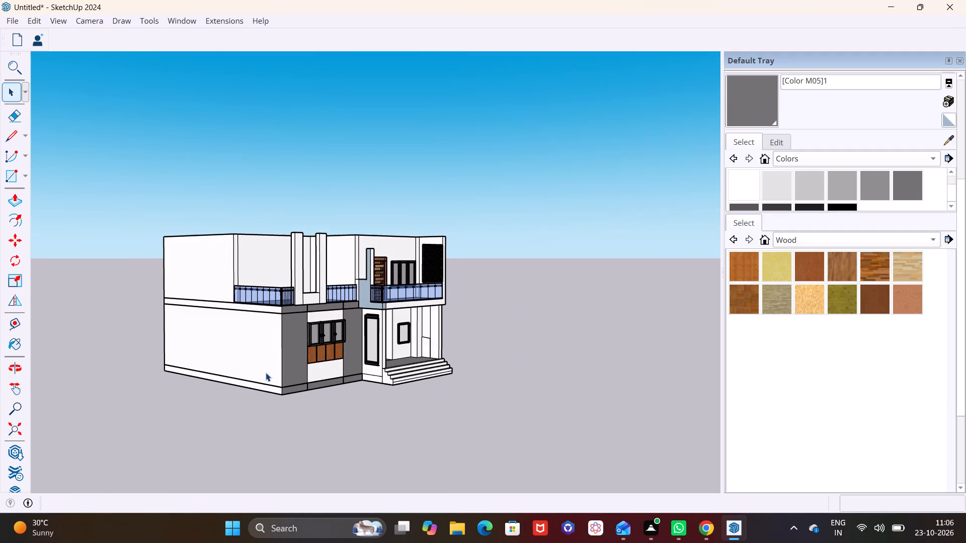
scroll(266, 373, down, 3)
Draw an upright rotated rectangle 1' high along the full outer top edge of the upper floor's back wall.
shift+middle_drag(271, 368, 238, 462)
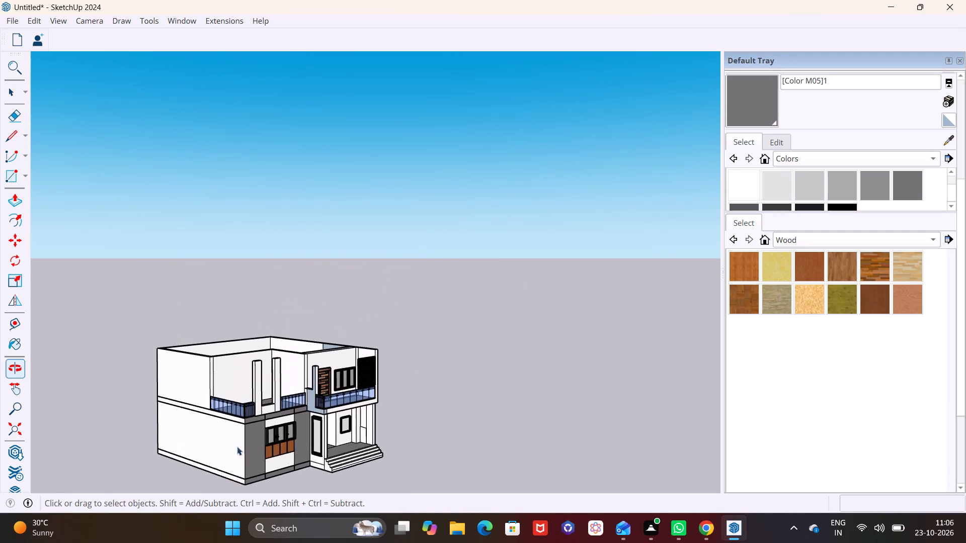
scroll(252, 415, up, 3)
middle_drag(256, 407, 231, 455)
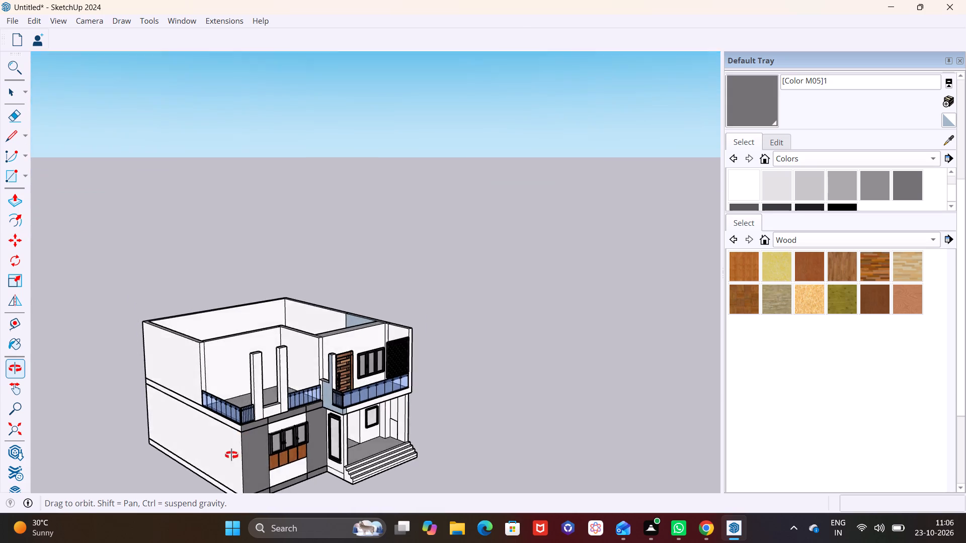
middle_drag(231, 455, 213, 495)
middle_drag(245, 387, 225, 462)
scroll(226, 317, up, 6)
middle_drag(272, 326, 181, 344)
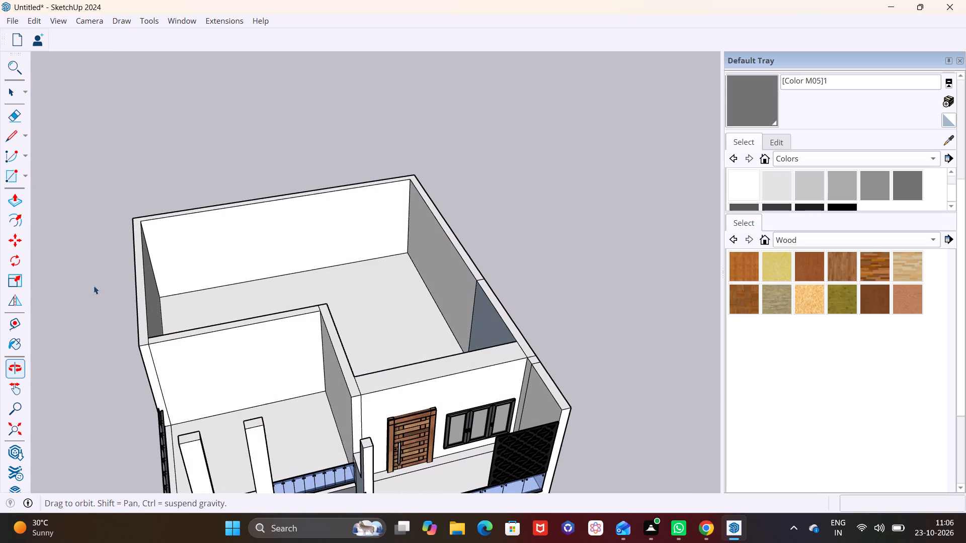
click(27, 175)
click(35, 209)
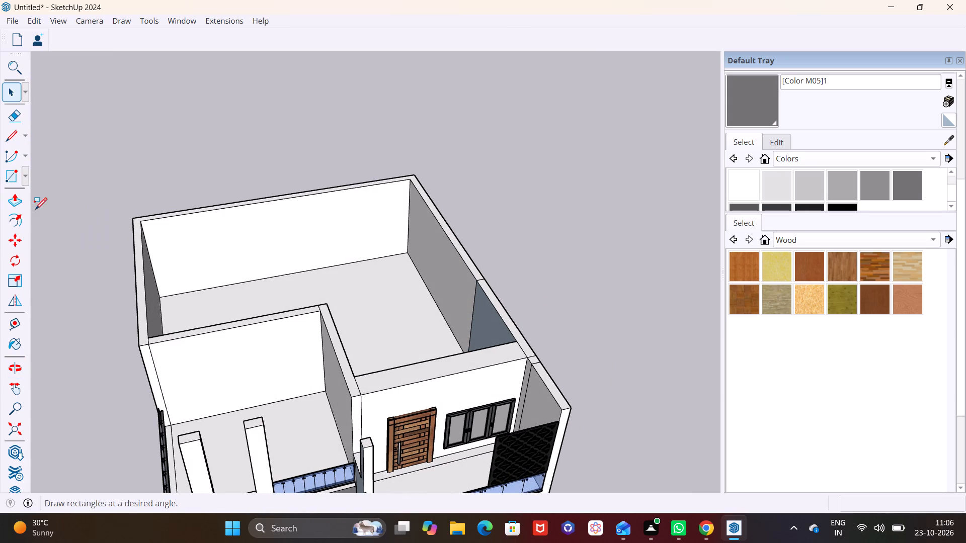
click(129, 216)
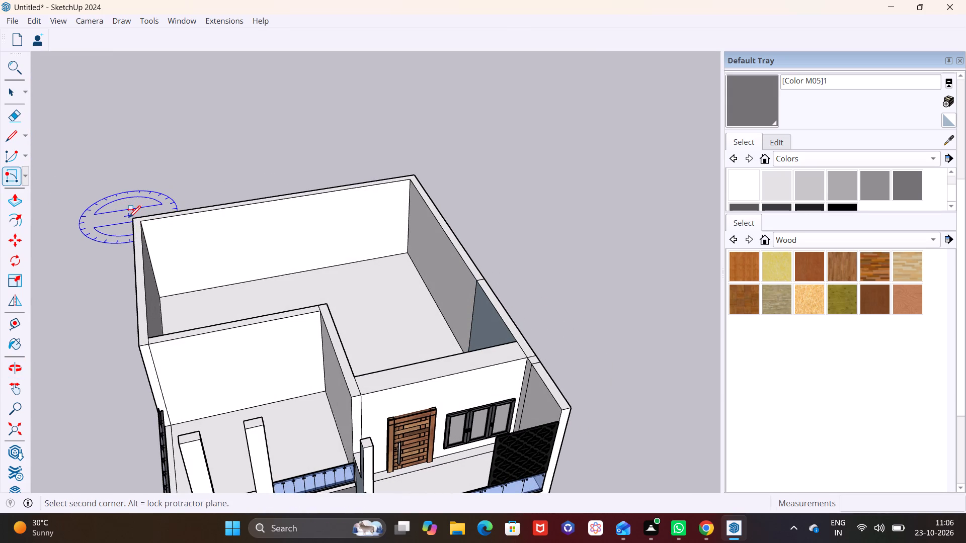
key(ctrl+z)
click(134, 216)
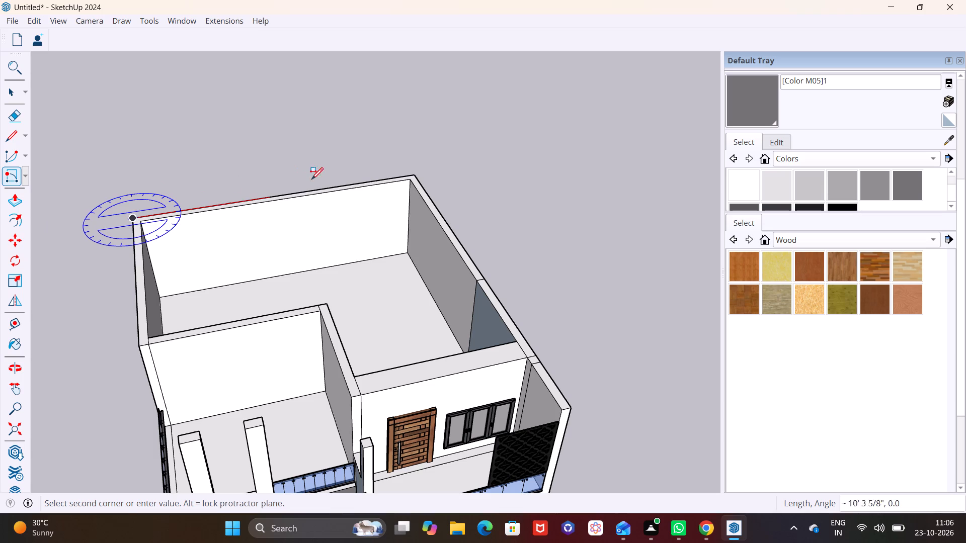
click(416, 172)
scroll(413, 150, down, 2)
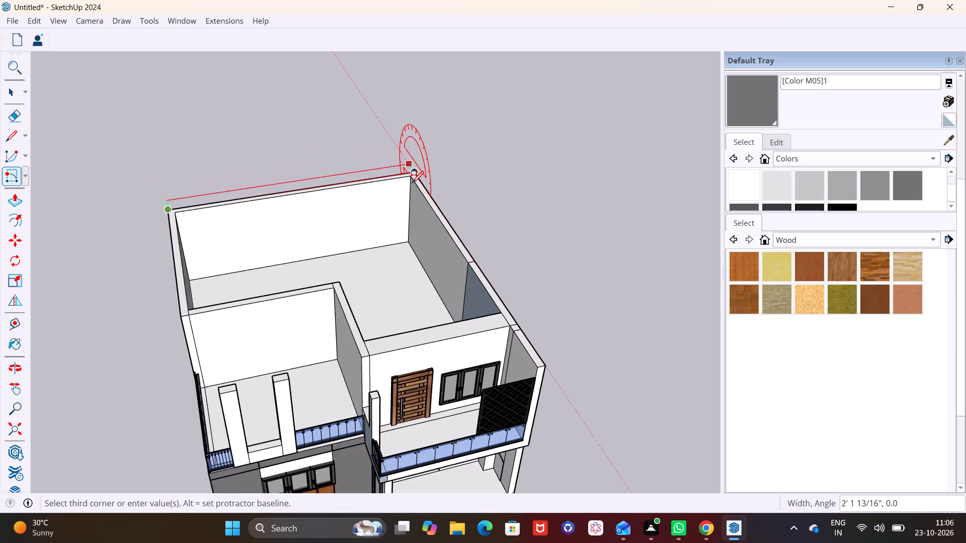
scroll(412, 183, down, 2)
middle_drag(412, 190, 474, 76)
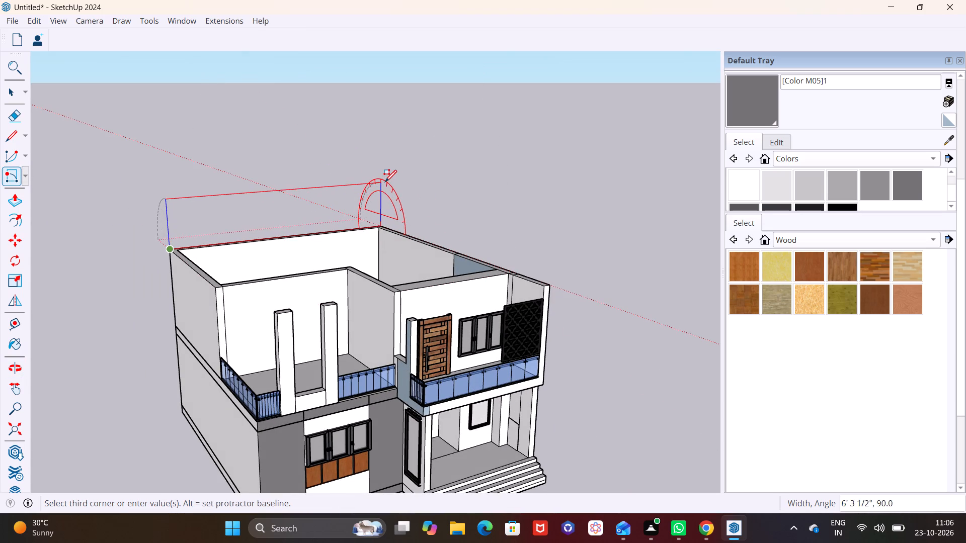
text(1')
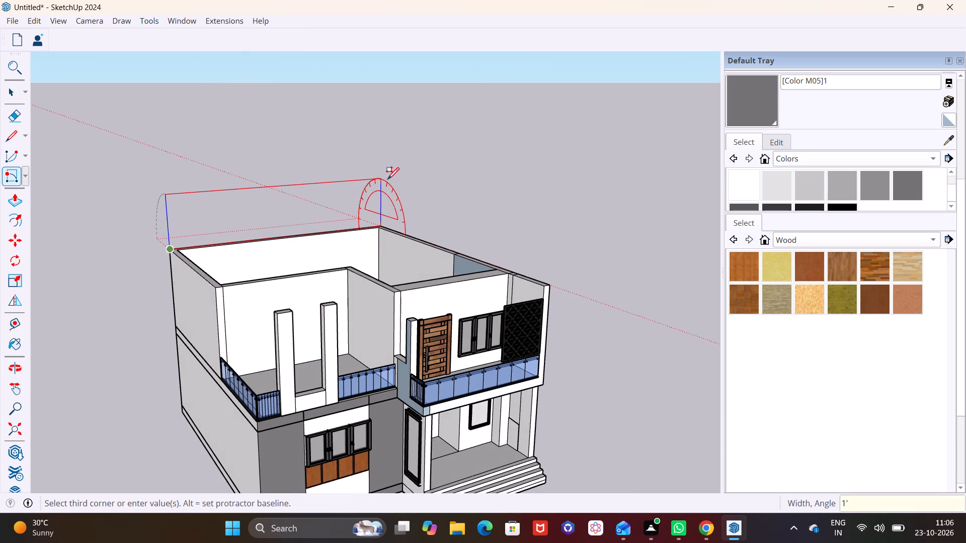
key(Return)
Make the 1' high strip on top of the back wall, with its edges, into a group.
click(5, 90)
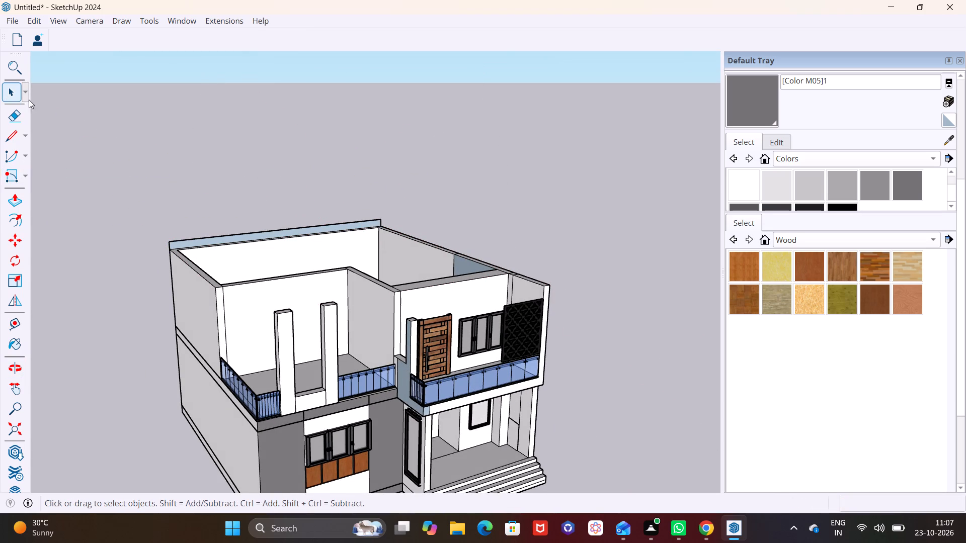
double_click(202, 242)
right_click(202, 241)
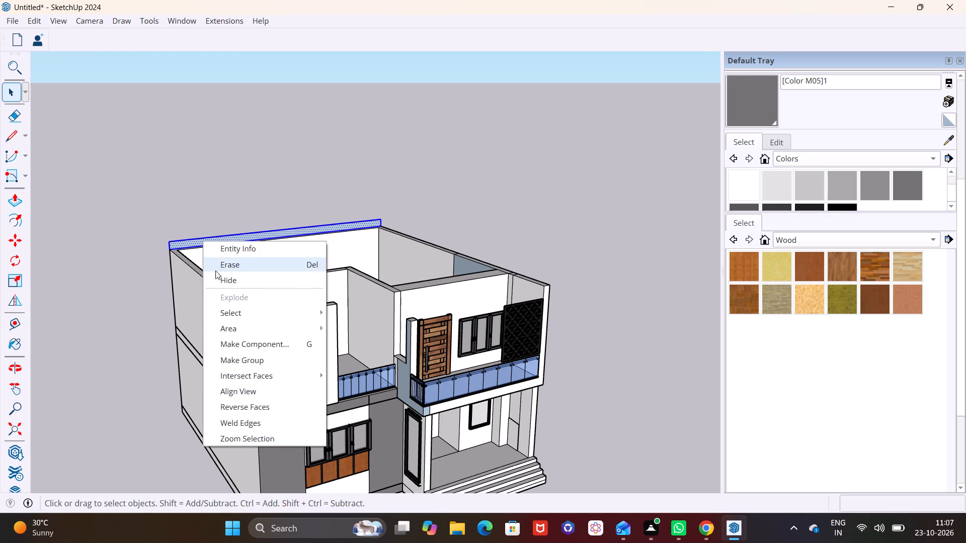
click(251, 357)
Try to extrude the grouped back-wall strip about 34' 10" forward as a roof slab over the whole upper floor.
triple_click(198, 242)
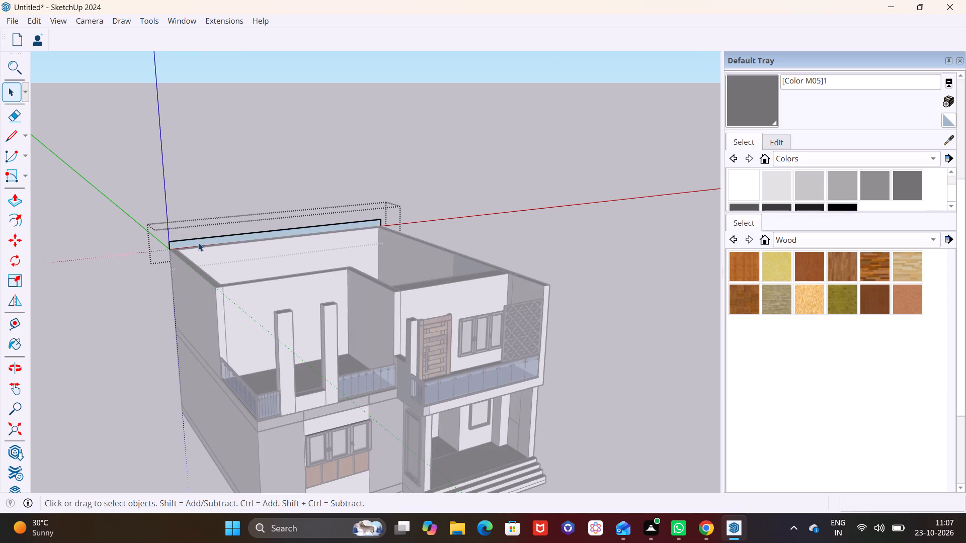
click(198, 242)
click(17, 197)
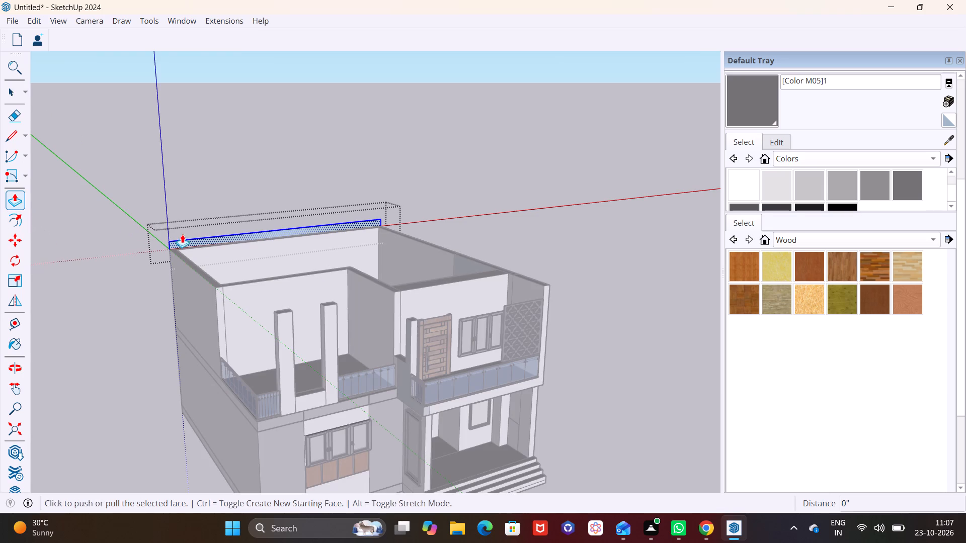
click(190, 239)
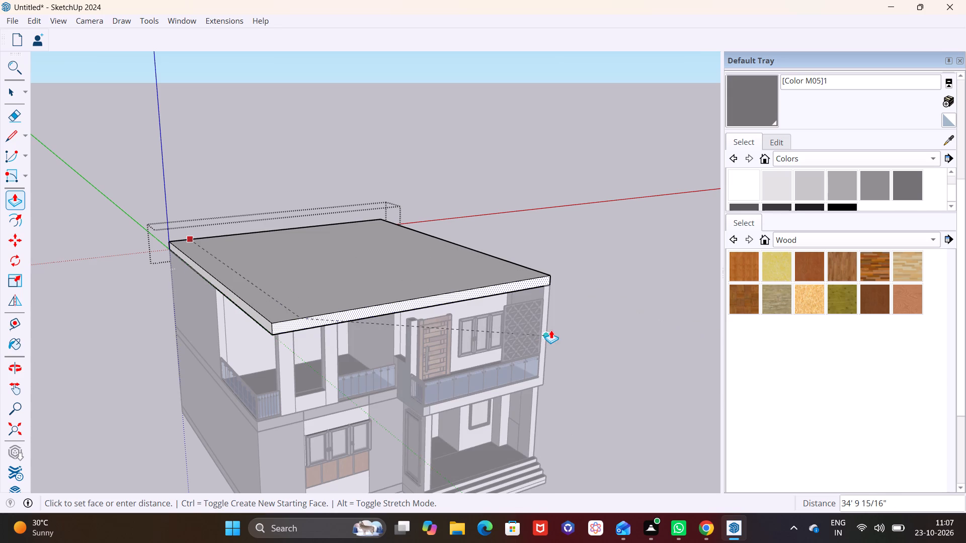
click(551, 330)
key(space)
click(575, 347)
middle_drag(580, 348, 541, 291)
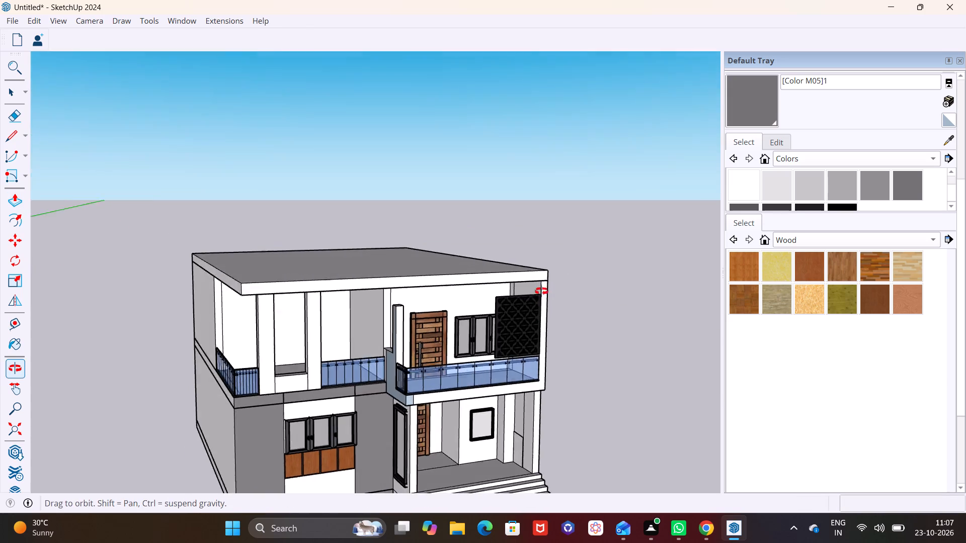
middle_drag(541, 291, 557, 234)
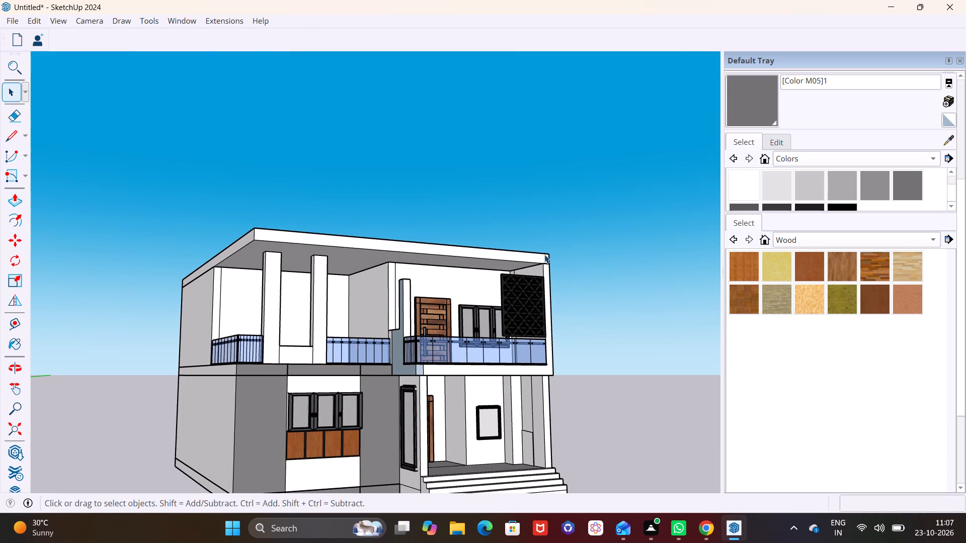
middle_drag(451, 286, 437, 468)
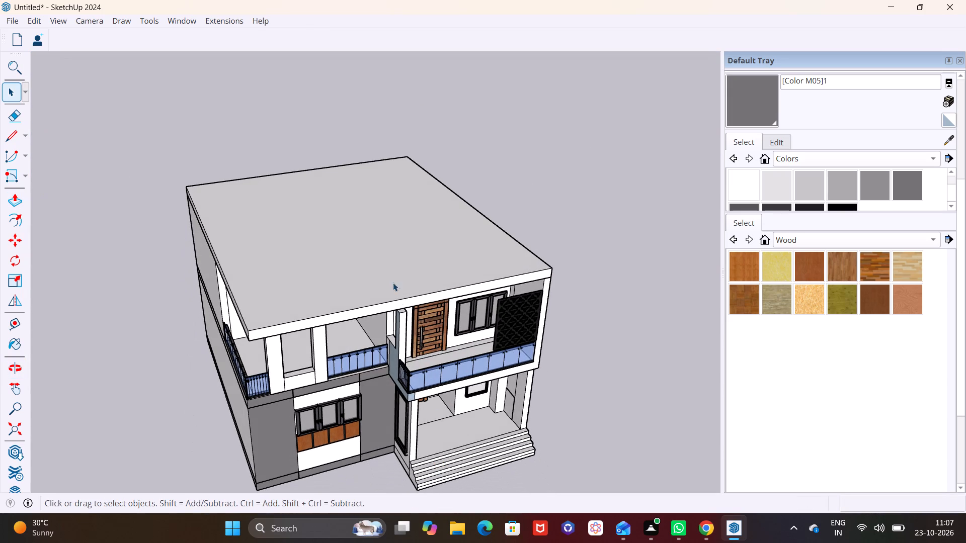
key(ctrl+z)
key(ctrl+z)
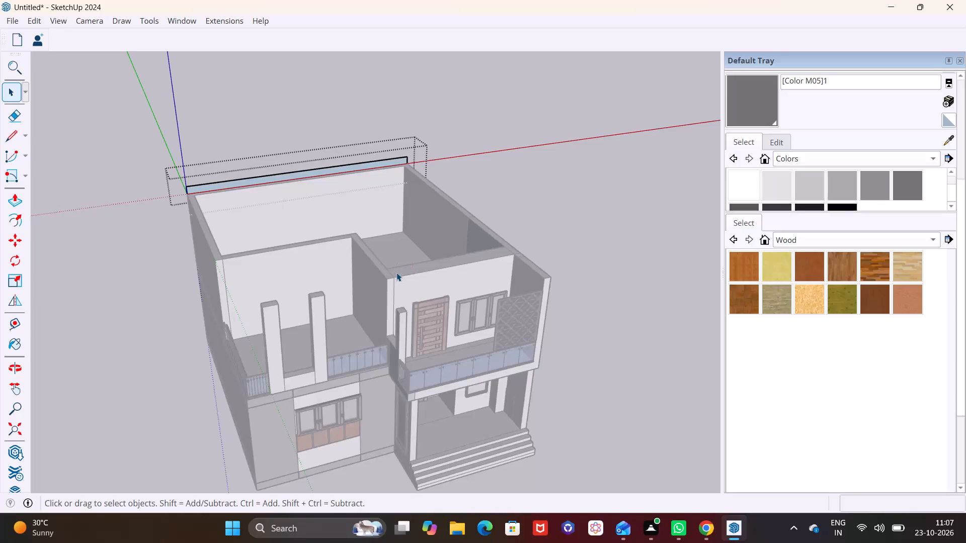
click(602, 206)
Extrude the grouped back-wall strip about 19' 2" forward as a roof slab over the rear part of the upper floor.
middle_drag(471, 235, 419, 299)
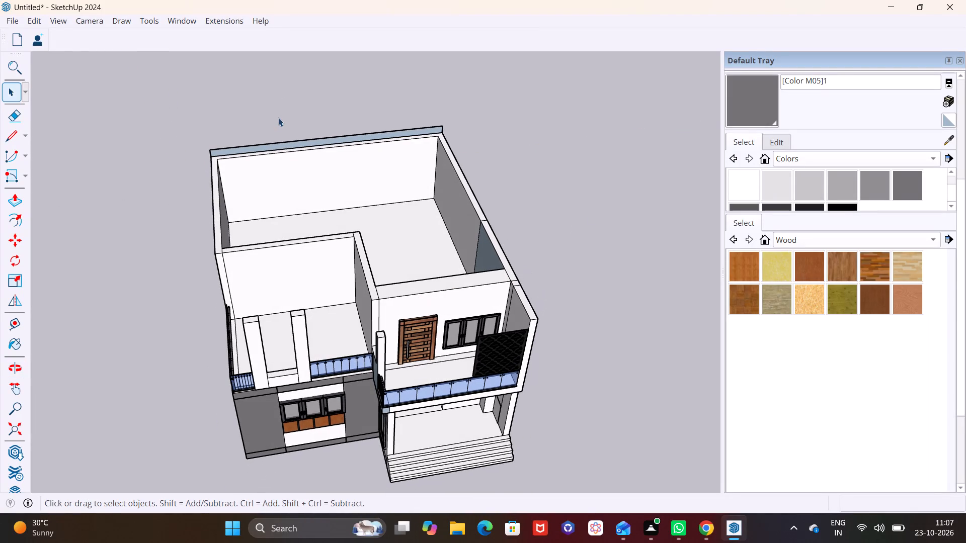
click(280, 143)
triple_click(278, 147)
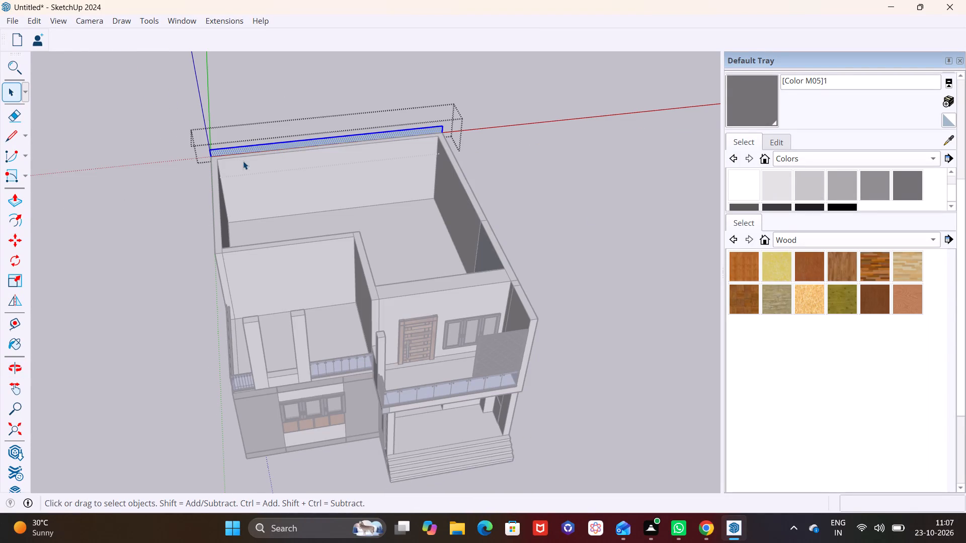
click(21, 195)
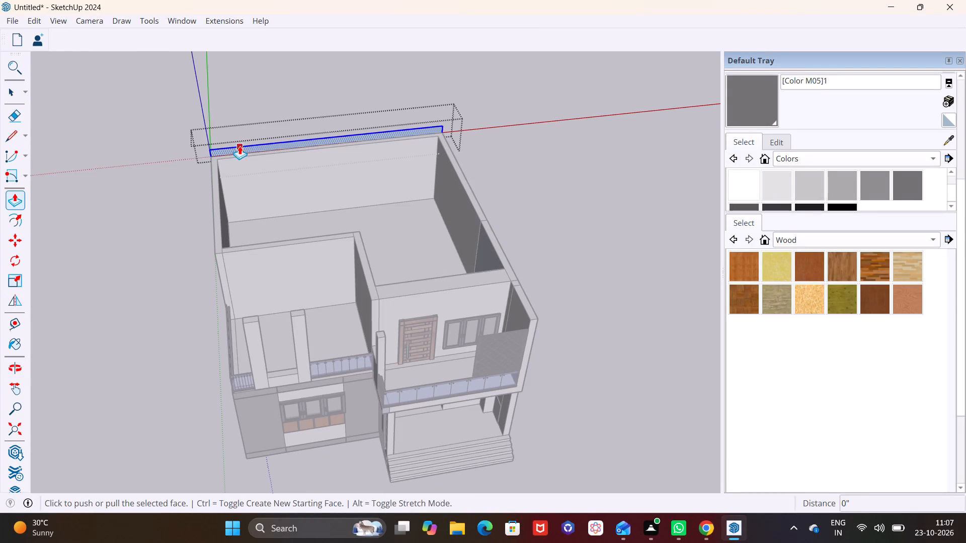
click(239, 146)
click(270, 247)
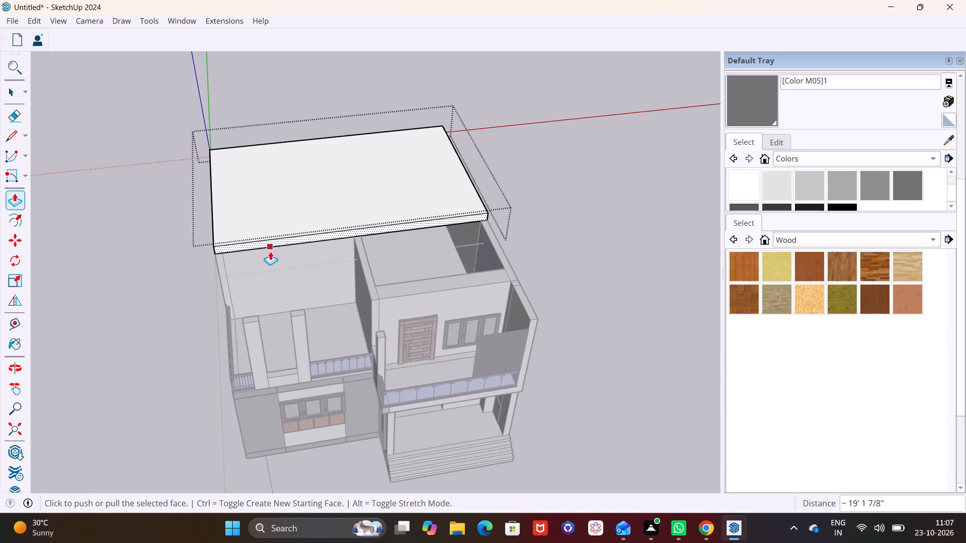
middle_drag(317, 300, 417, 237)
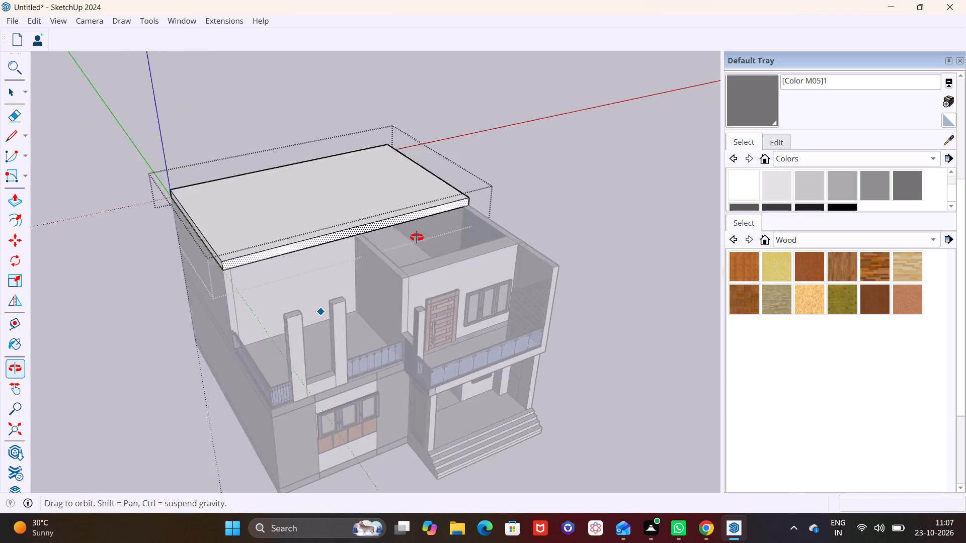
middle_drag(417, 237, 430, 196)
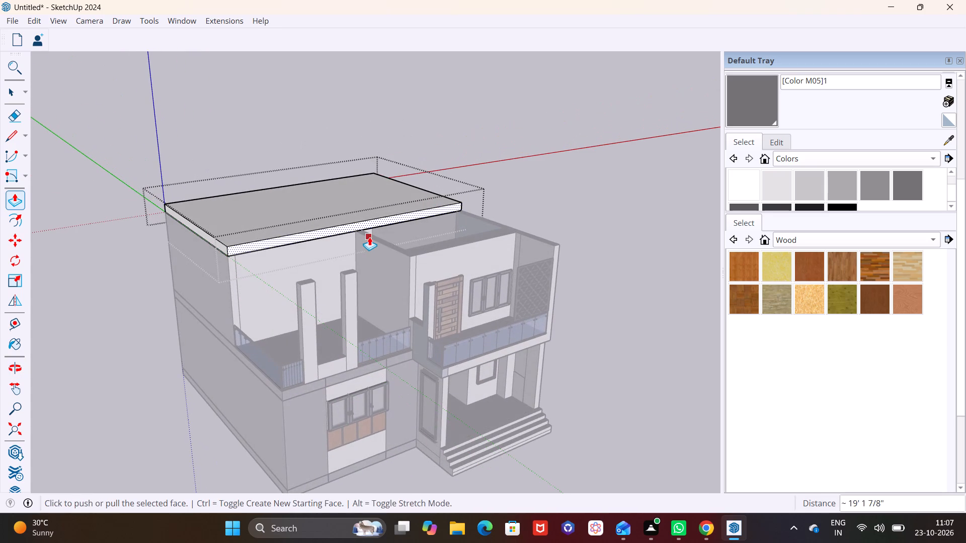
scroll(405, 247, up, 4)
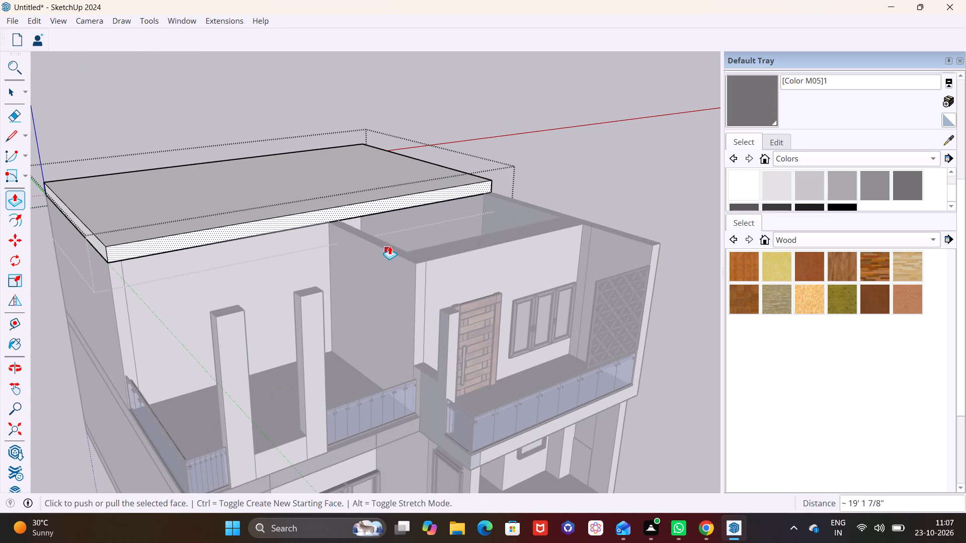
click(242, 106)
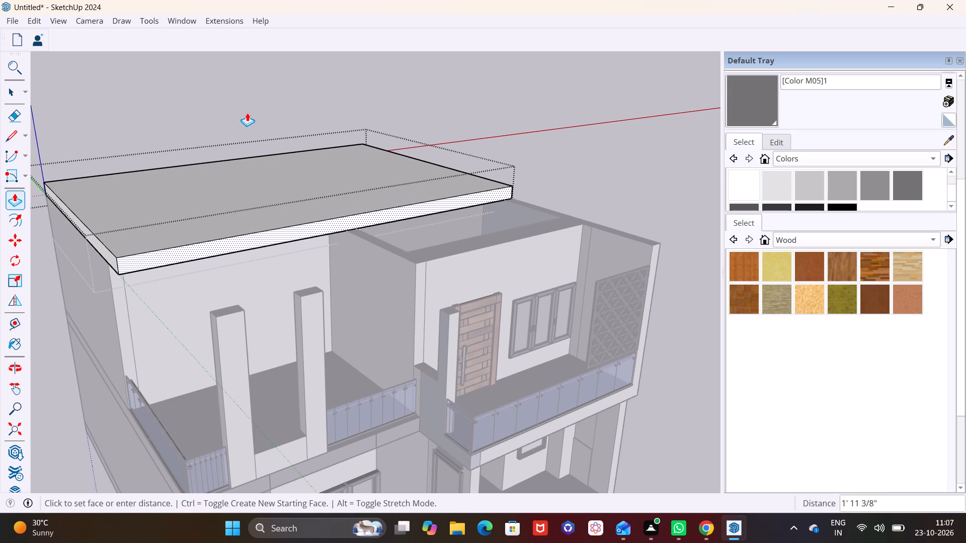
key(space)
click(249, 115)
Draw a line up the slab's front face above the projecting side wall and continue it across the slab's top to the back edge.
middle_drag(287, 246, 209, 284)
scroll(281, 249, up, 1)
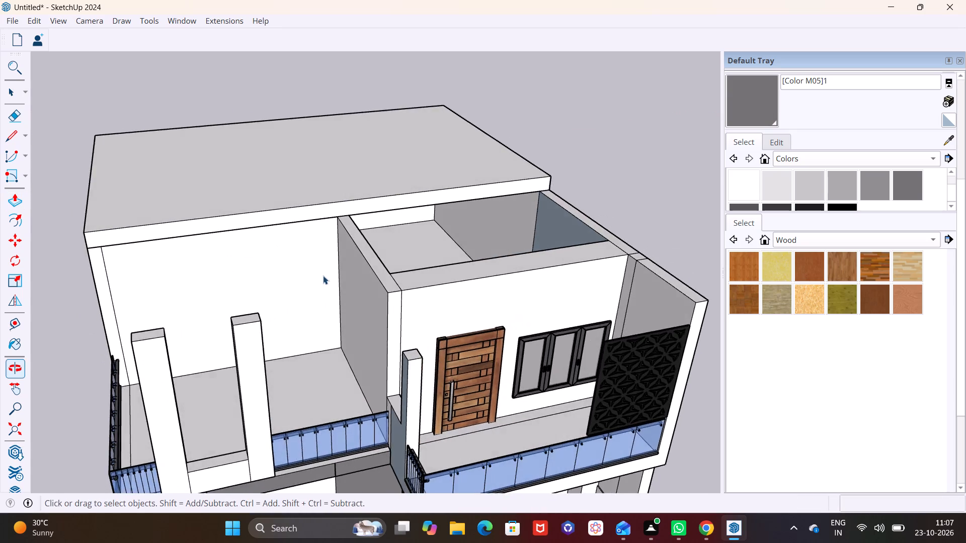
scroll(332, 274, up, 2)
middle_drag(387, 293, 348, 316)
middle_drag(342, 199, 329, 170)
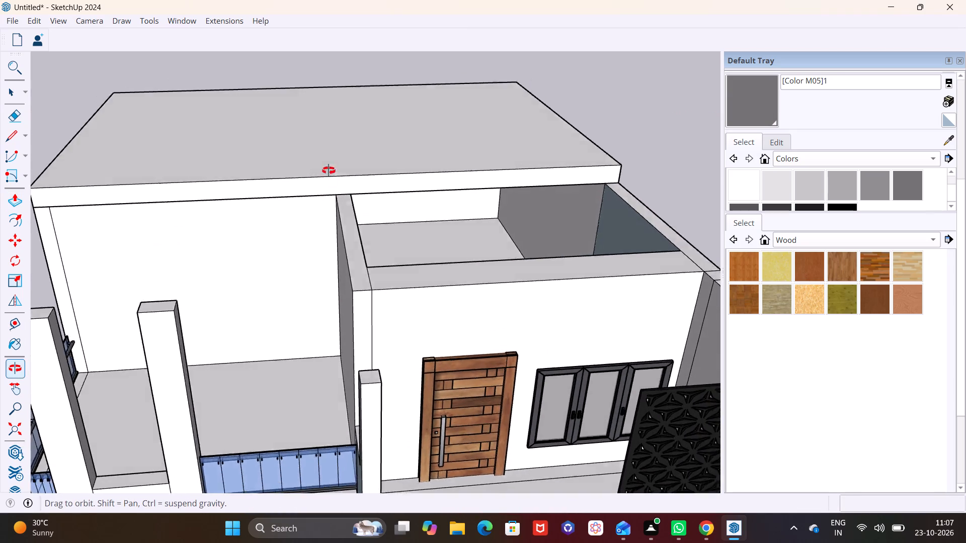
middle_drag(329, 170, 335, 152)
scroll(355, 180, up, 3)
click(6, 135)
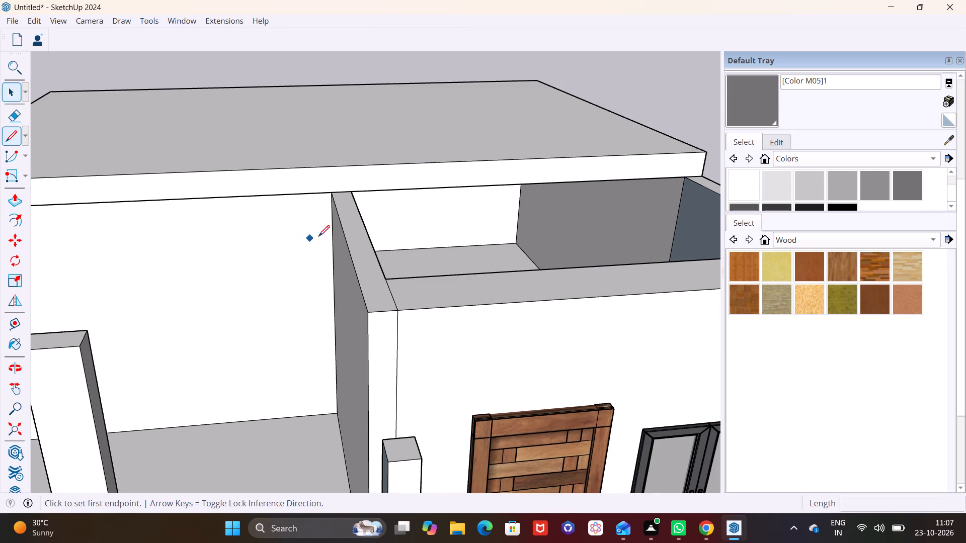
click(330, 196)
click(331, 166)
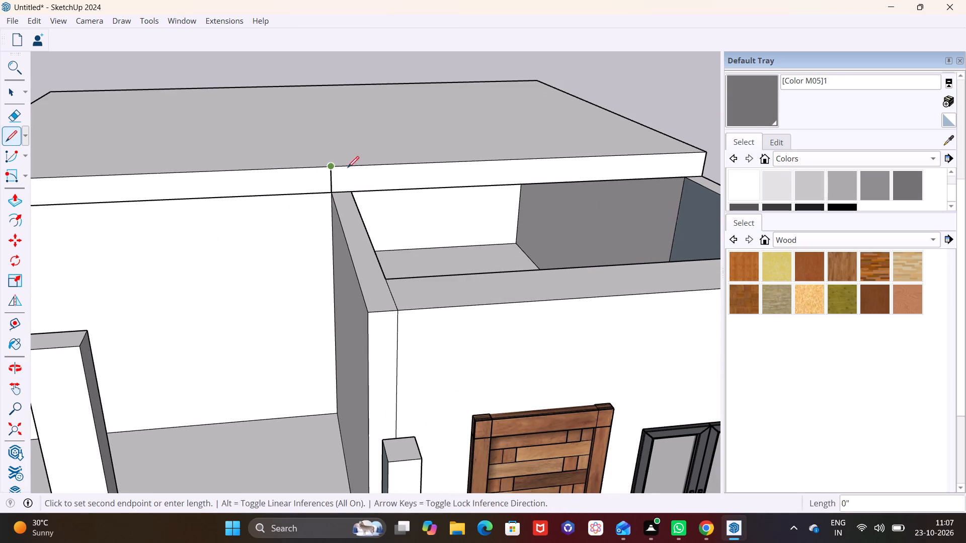
click(13, 131)
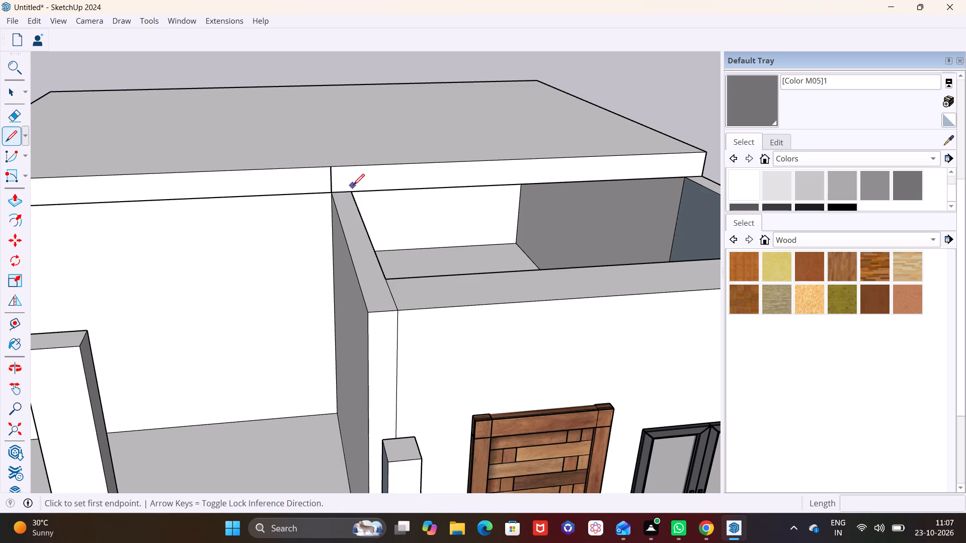
click(331, 166)
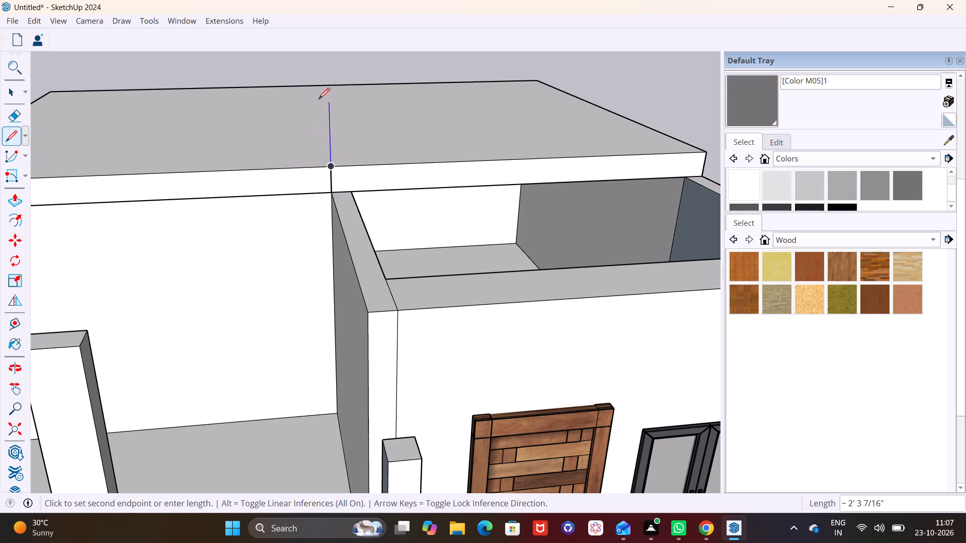
click(300, 88)
middle_drag(393, 208, 393, 294)
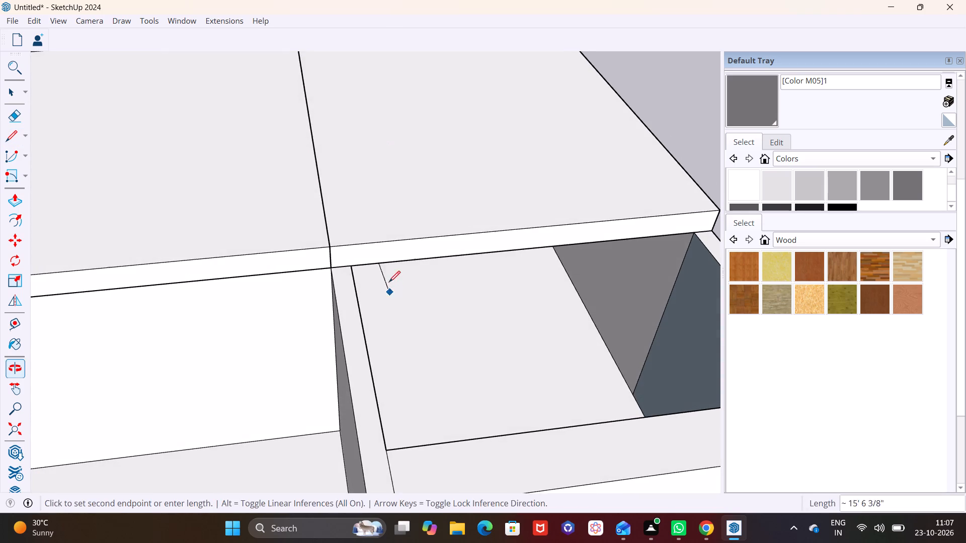
key(space)
Draw a rectangle over the slab's front face from the dividing line to the slab's end above the door-side room.
middle_drag(404, 267, 450, 137)
scroll(450, 150, down, 4)
shift+middle_drag(452, 173, 336, 293)
key(space)
click(358, 203)
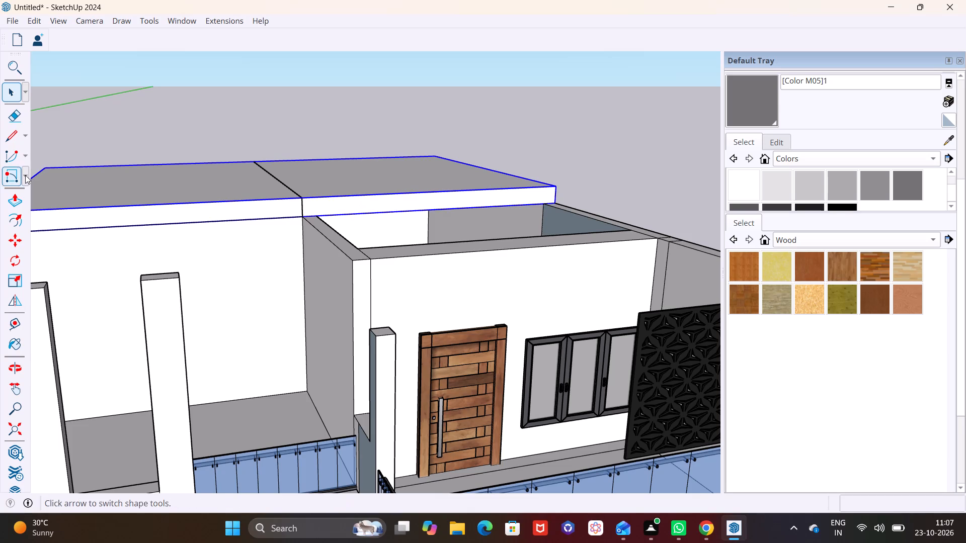
click(25, 175)
click(40, 197)
click(304, 199)
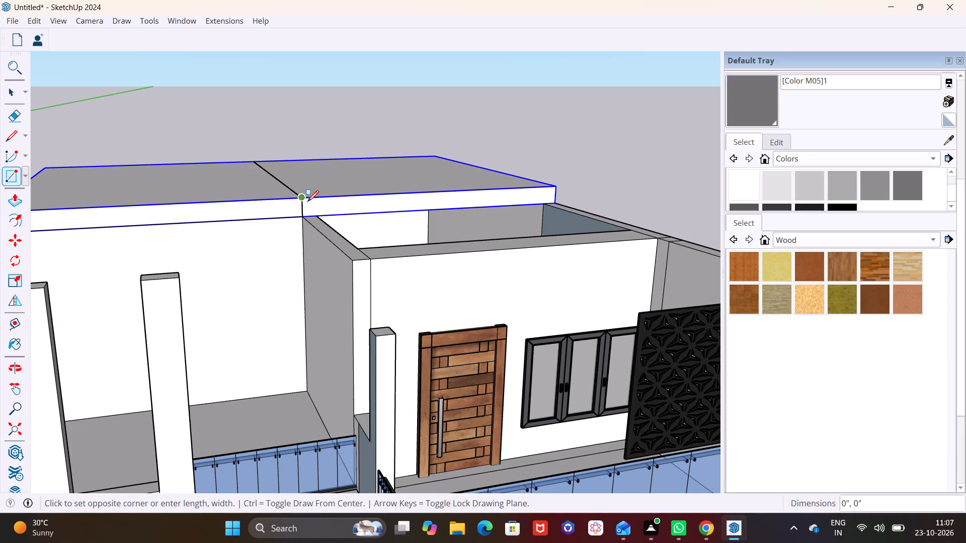
click(558, 202)
key(space)
Extrude the new rectangle 8' 2 1/4" forward over the door-side room.
click(429, 204)
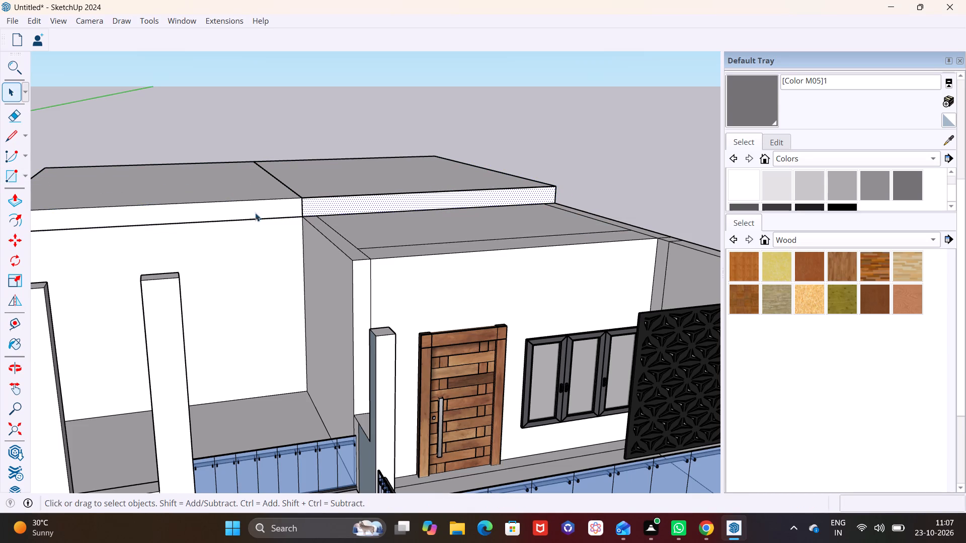
click(16, 197)
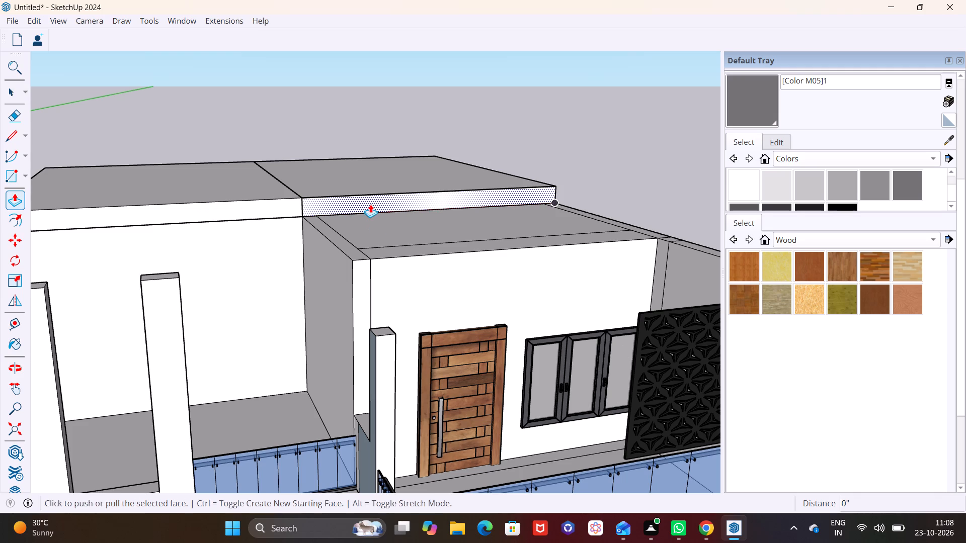
click(370, 204)
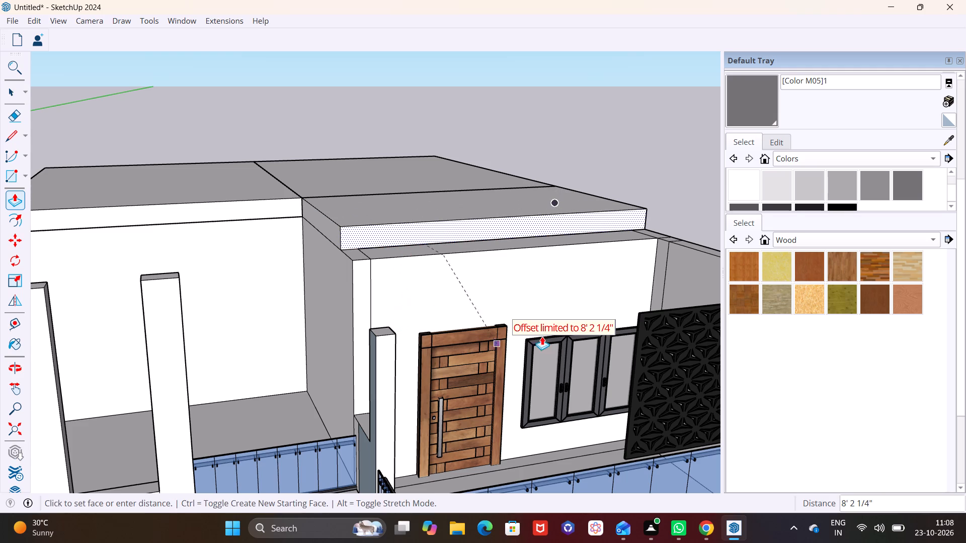
click(558, 331)
click(446, 229)
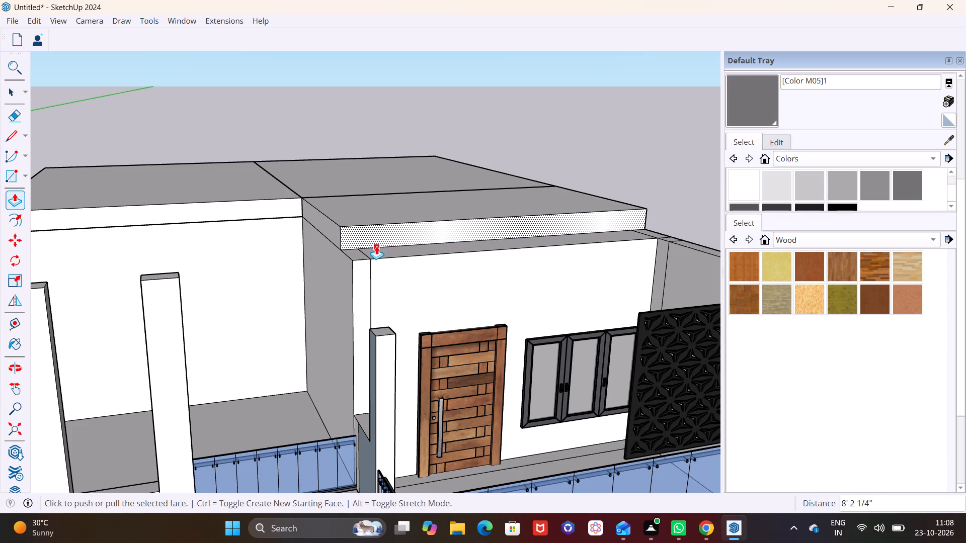
key(space)
Extend the front slab section further forward by about 1' 11", then another 3' 2", past the door wall.
click(375, 239)
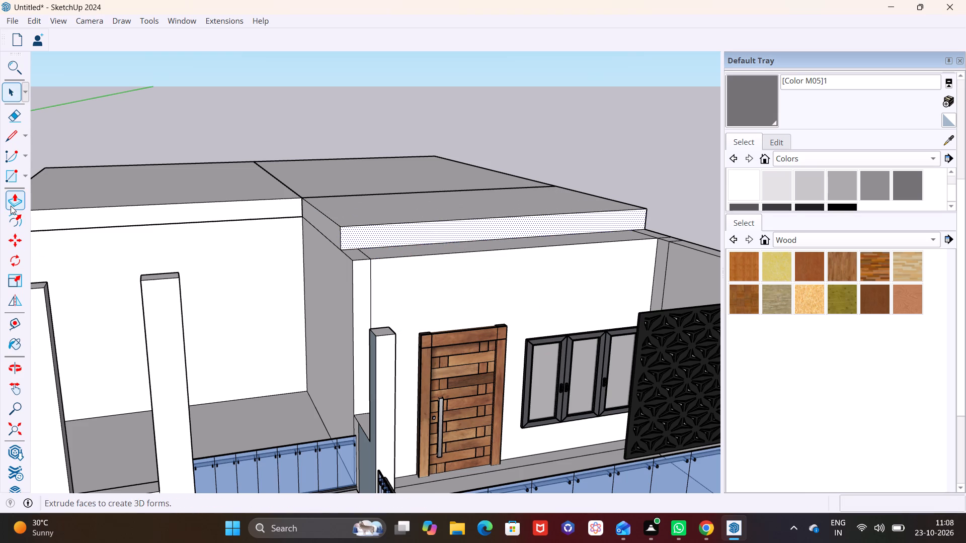
click(11, 205)
click(354, 235)
click(396, 327)
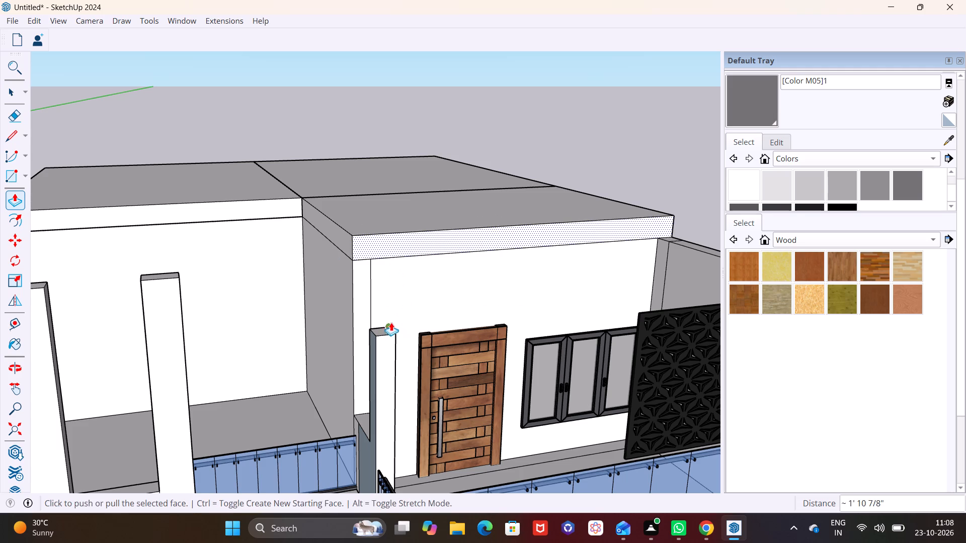
click(373, 241)
click(391, 335)
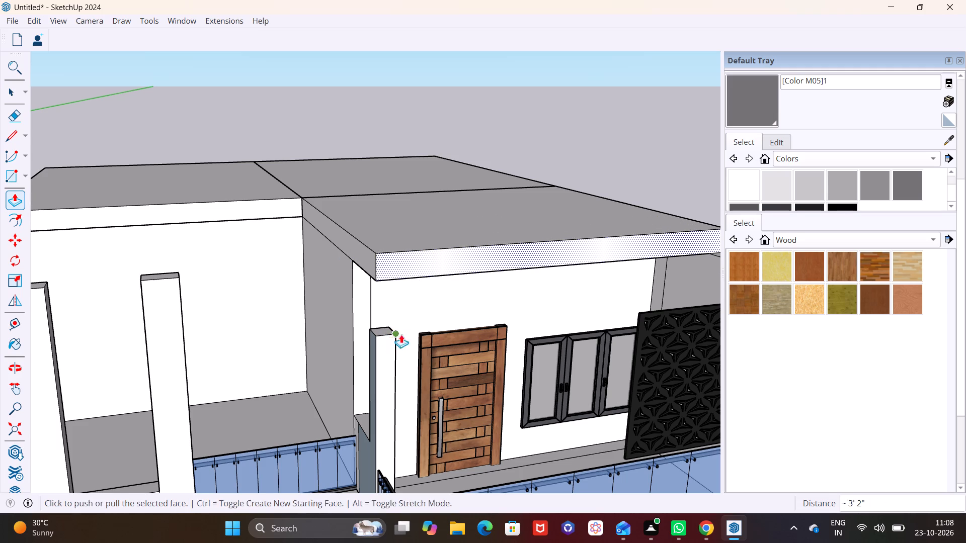
Draw a 1' upright line on the slab's side face at the wall corner and a 15' 1 1/4" line across its top.
middle_drag(419, 337, 498, 283)
scroll(498, 283, down, 3)
middle_drag(494, 291, 519, 410)
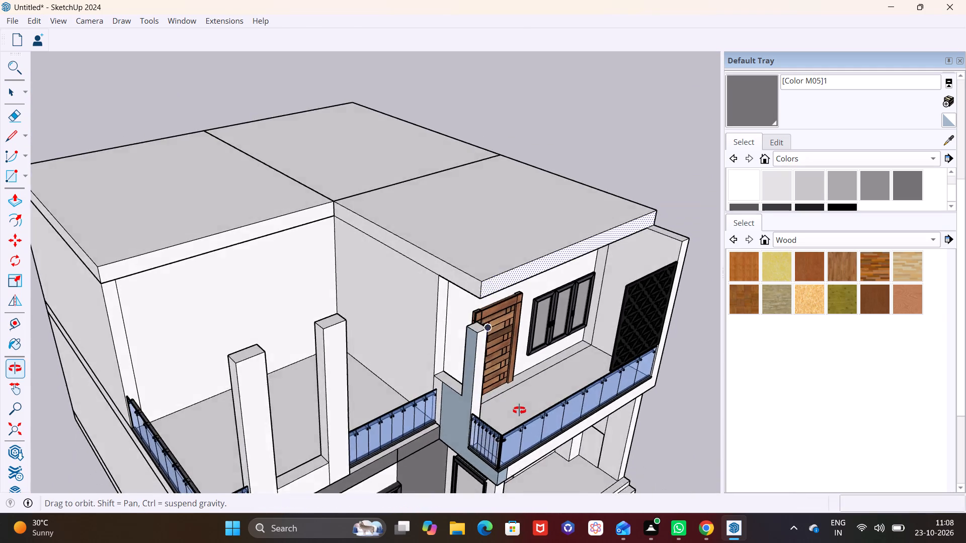
middle_drag(519, 410, 568, 394)
scroll(507, 274, up, 2)
scroll(424, 250, up, 1)
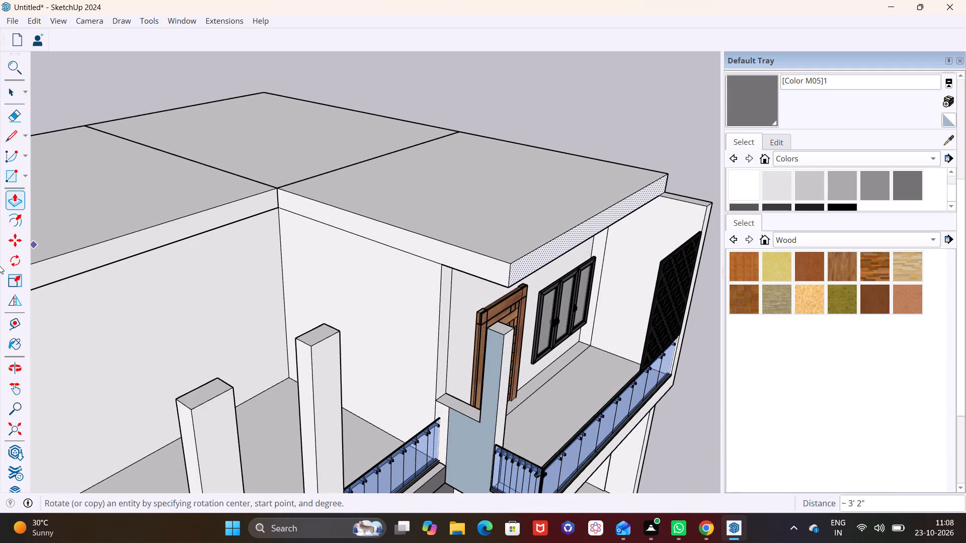
click(6, 139)
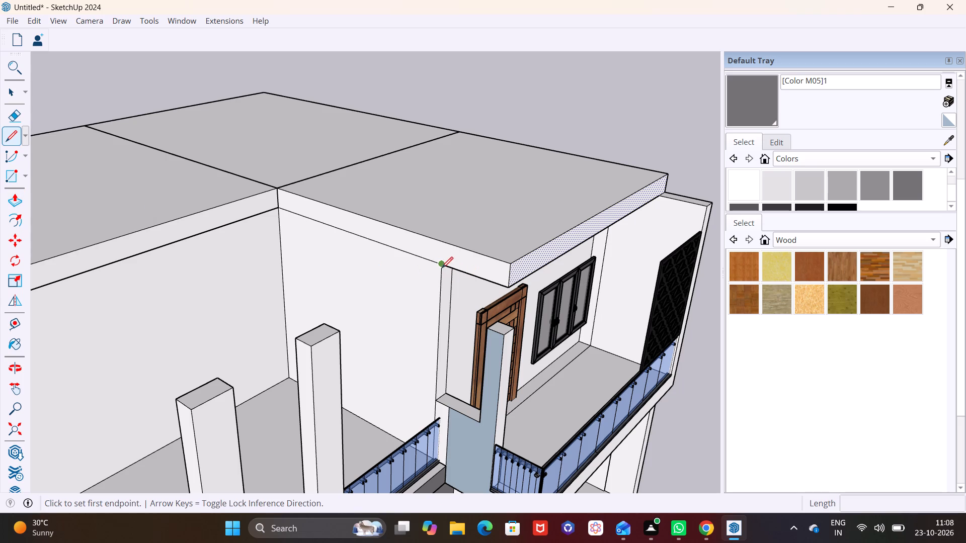
click(442, 266)
click(444, 244)
click(608, 160)
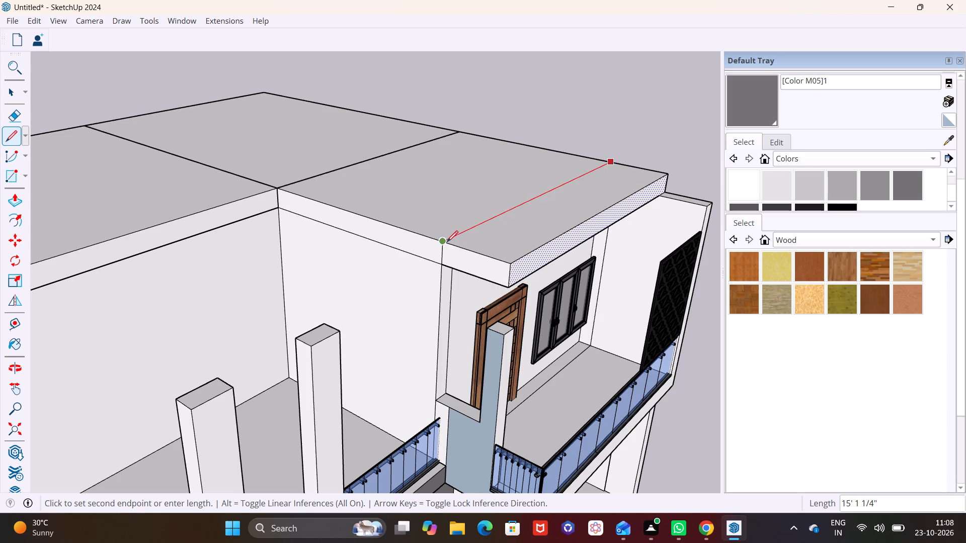
click(445, 242)
key(space)
Extrude the slab's divided side face 14' 10 3/4" sideways over the pillared terrace, level with the outer side of the rear slab.
click(401, 243)
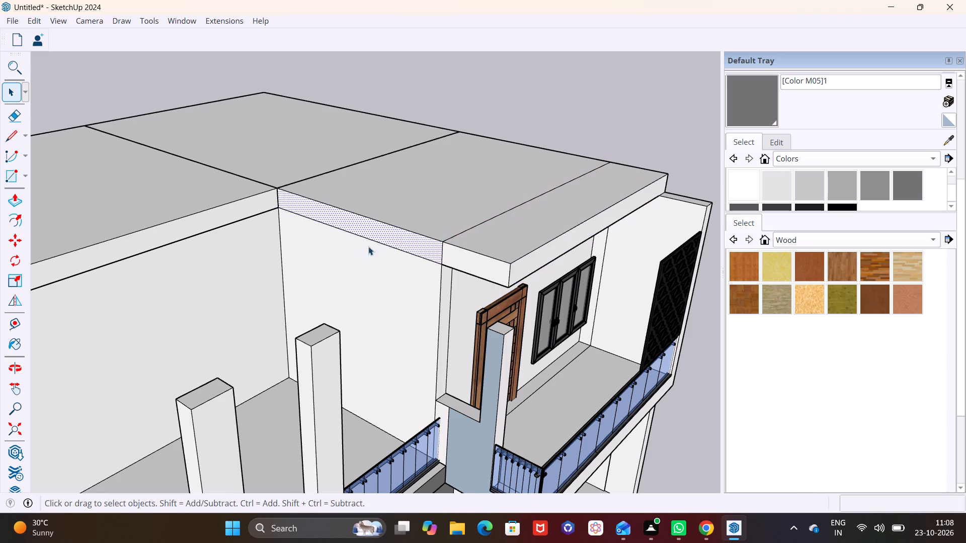
click(14, 202)
click(381, 235)
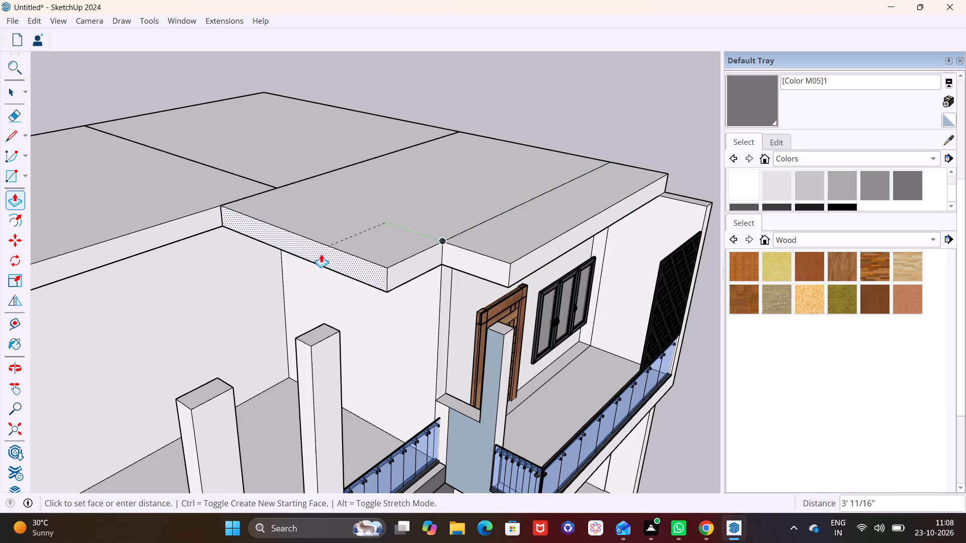
scroll(196, 325, down, 4)
shift+middle_drag(205, 332, 322, 267)
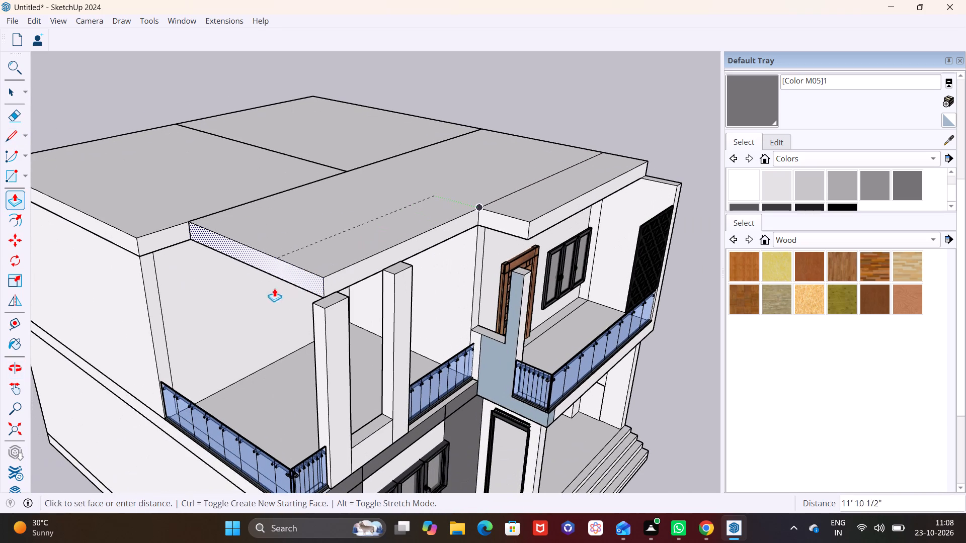
click(112, 229)
Examine the extended roof slab and the gap above the terrace pillars from several angles.
middle_drag(287, 297, 287, 253)
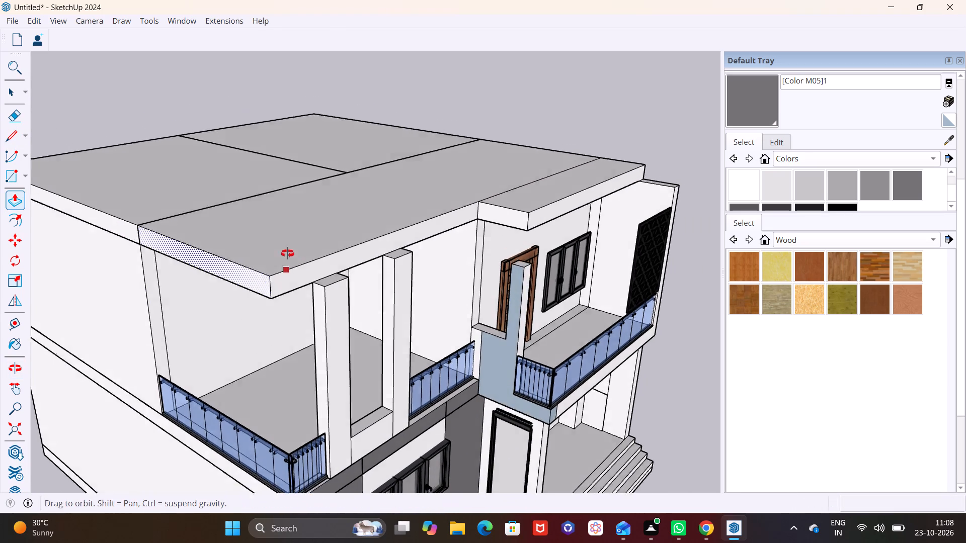
middle_drag(287, 253, 298, 151)
scroll(371, 178, down, 2)
middle_drag(364, 195, 279, 320)
shift+middle_drag(298, 275, 198, 293)
middle_drag(298, 273, 428, 231)
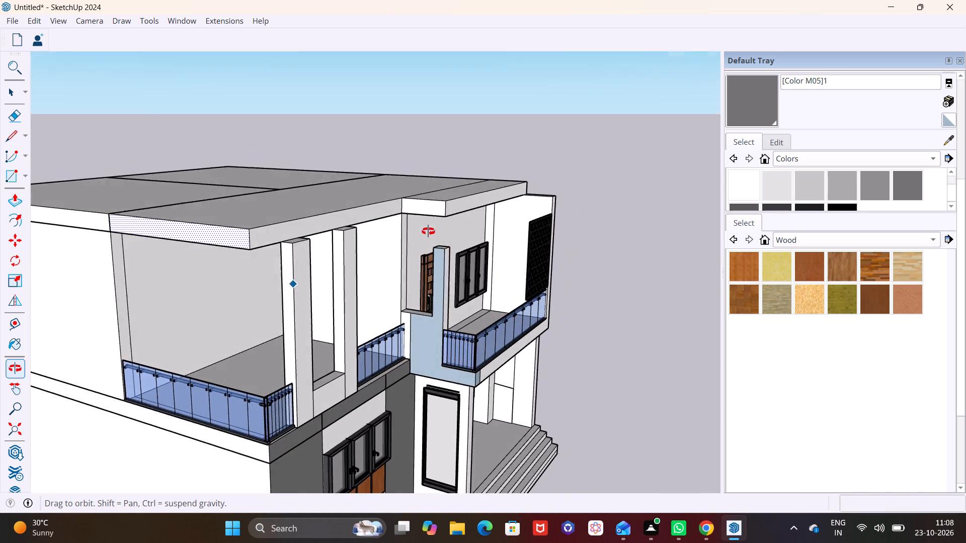
middle_drag(428, 231, 437, 220)
scroll(375, 195, up, 4)
scroll(349, 246, down, 4)
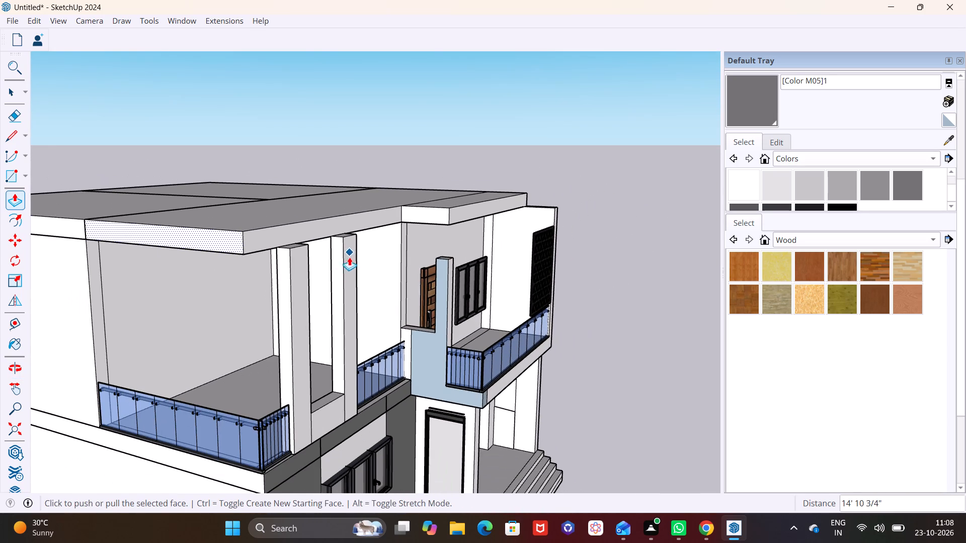
Push the front face of the roof slab over the pillared terrace slightly further forward.
middle_drag(322, 266, 303, 317)
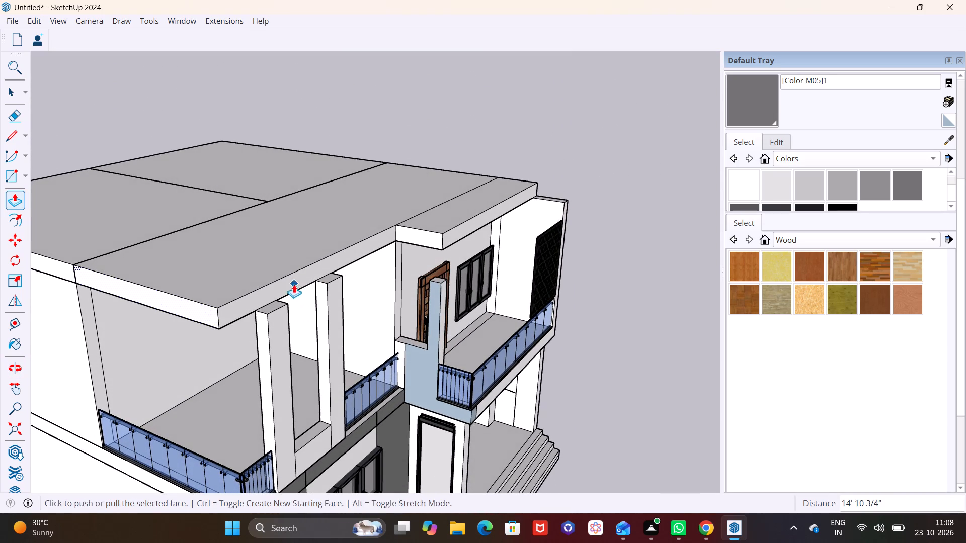
key(space)
click(294, 283)
click(11, 197)
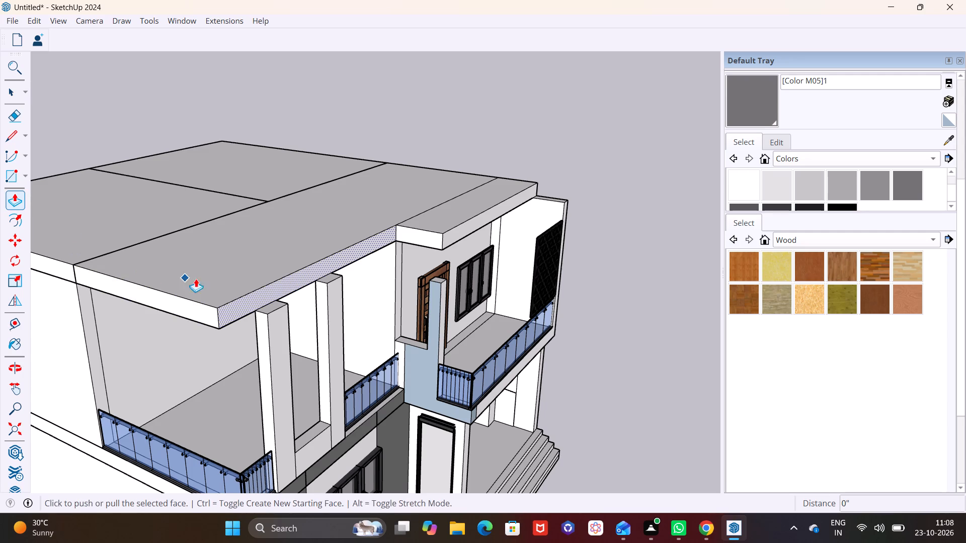
click(253, 297)
click(263, 301)
key(space)
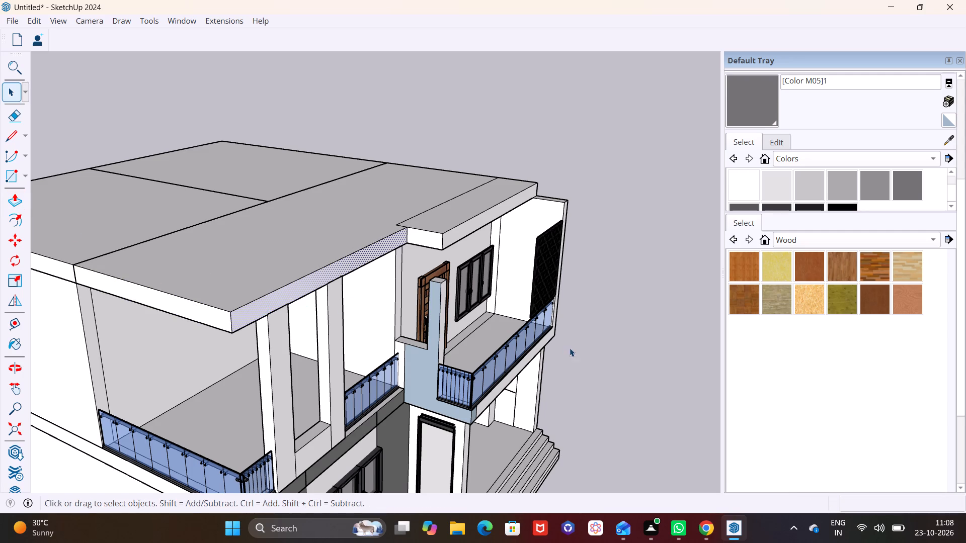
drag(580, 348, 585, 344)
Extrude the front face of the roof slab section above the wooden door and balcony about 2' 5" forward.
middle_drag(588, 339, 522, 249)
scroll(502, 255, down, 4)
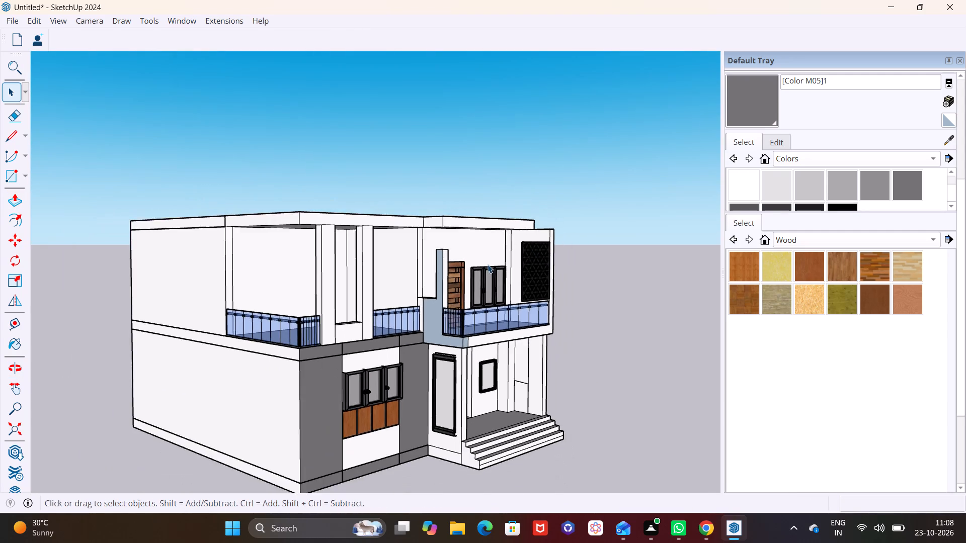
scroll(488, 264, down, 3)
scroll(436, 286, up, 4)
shift+middle_drag(436, 286, 256, 286)
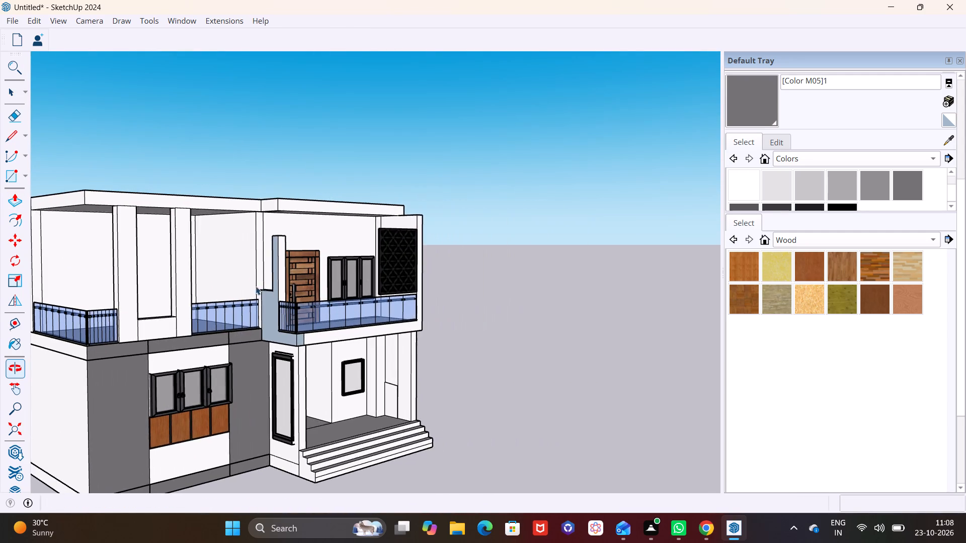
middle_drag(300, 316, 362, 324)
scroll(348, 272, up, 1)
middle_drag(344, 273, 302, 343)
click(293, 212)
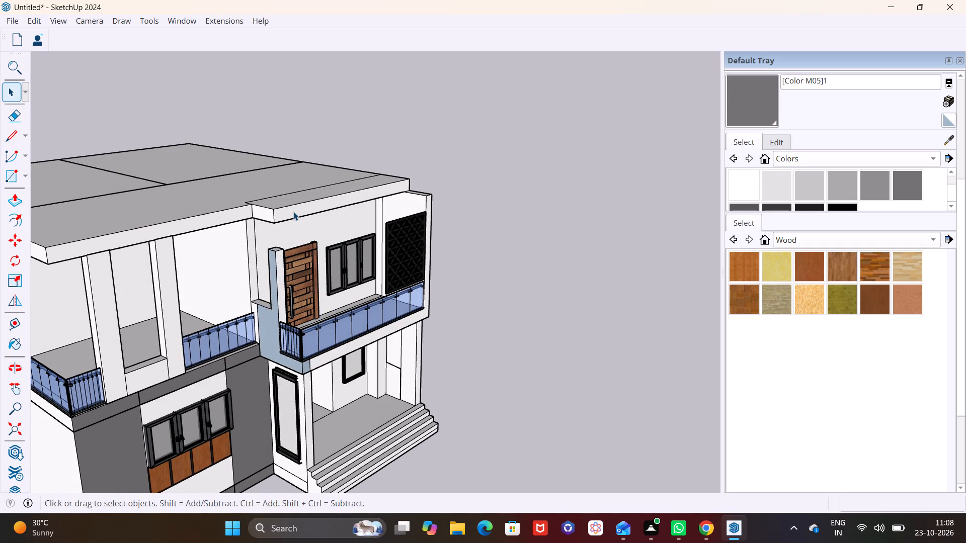
click(8, 202)
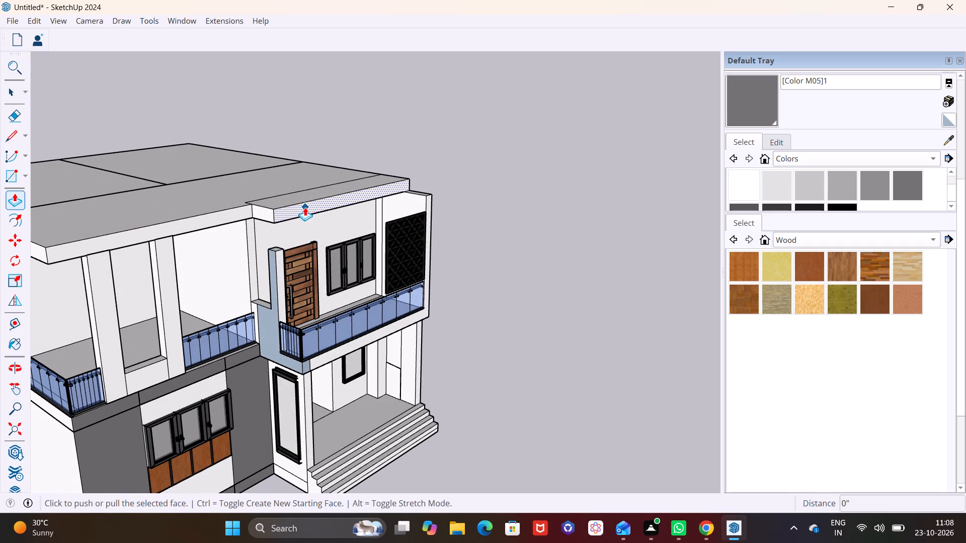
click(305, 207)
click(427, 255)
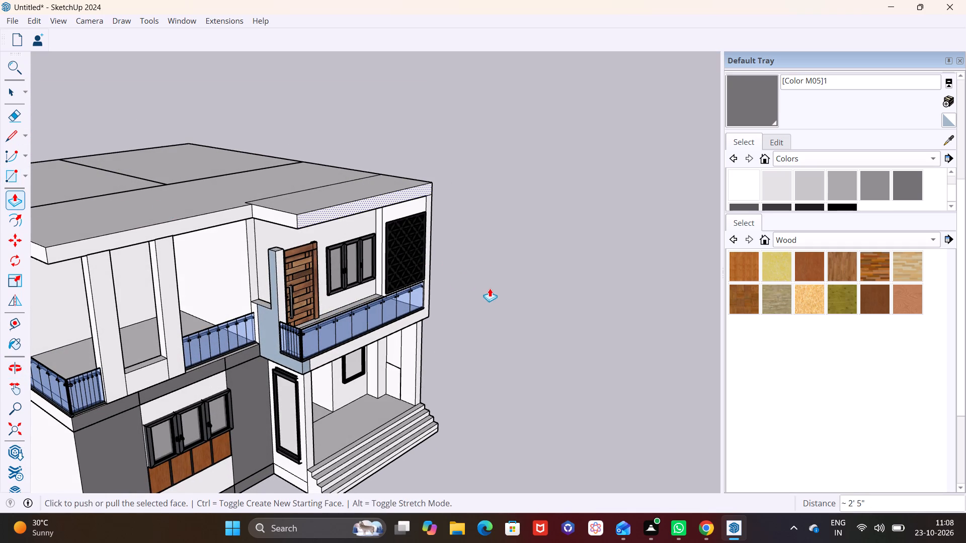
key(space)
click(491, 290)
Draw a horizontal line across the inner side face of the light-blue balcony post, just below its top.
middle_drag(325, 280, 452, 237)
scroll(339, 211, up, 7)
middle_drag(315, 230, 288, 231)
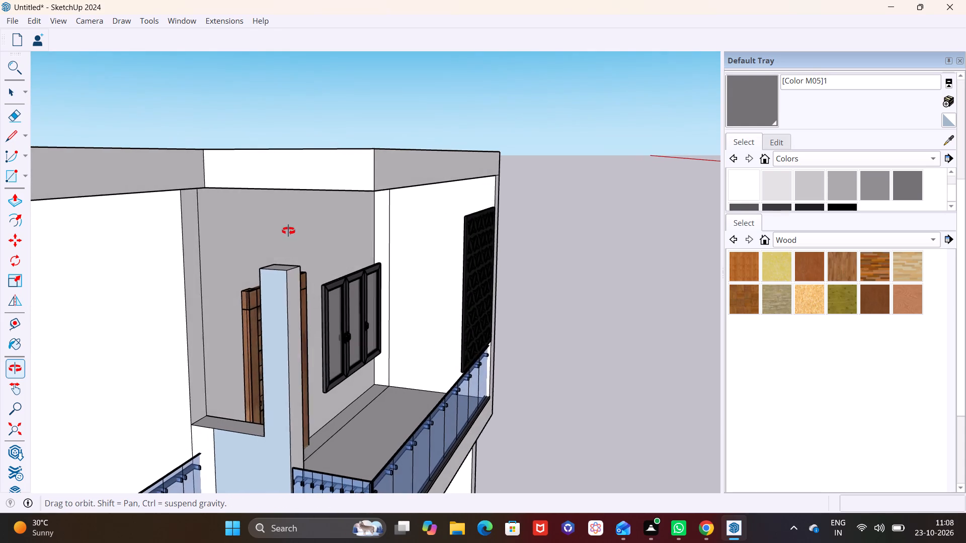
middle_drag(288, 231, 319, 210)
middle_drag(303, 239, 381, 245)
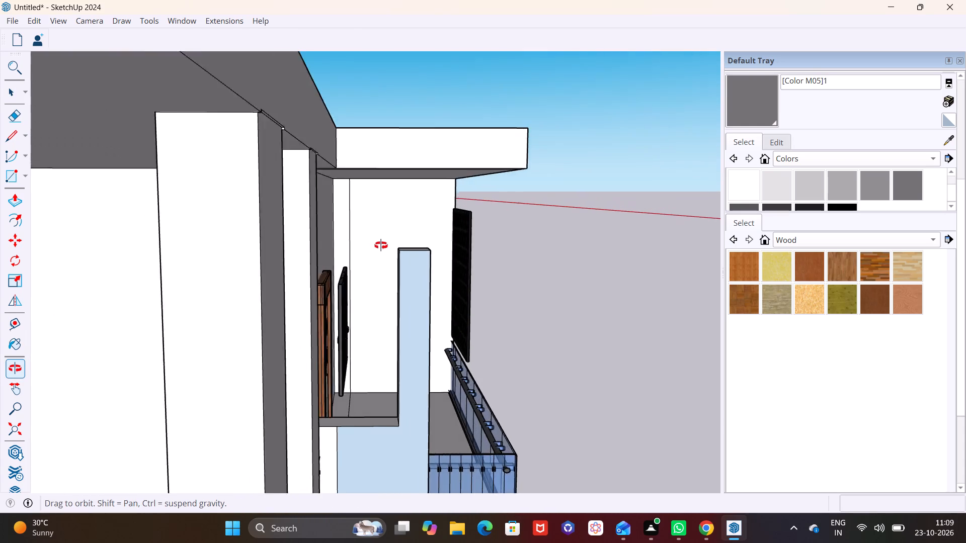
middle_drag(381, 245, 452, 252)
scroll(470, 271, up, 3)
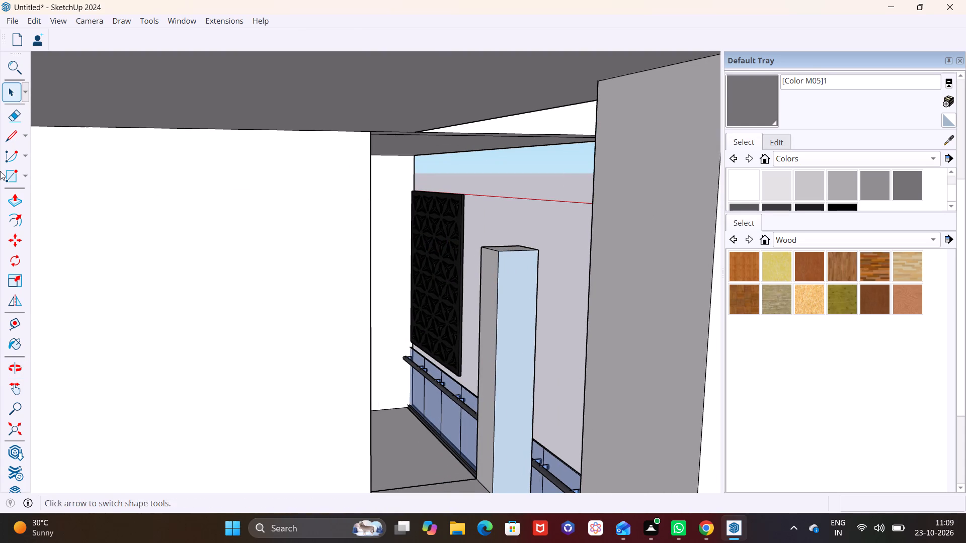
click(12, 132)
click(482, 278)
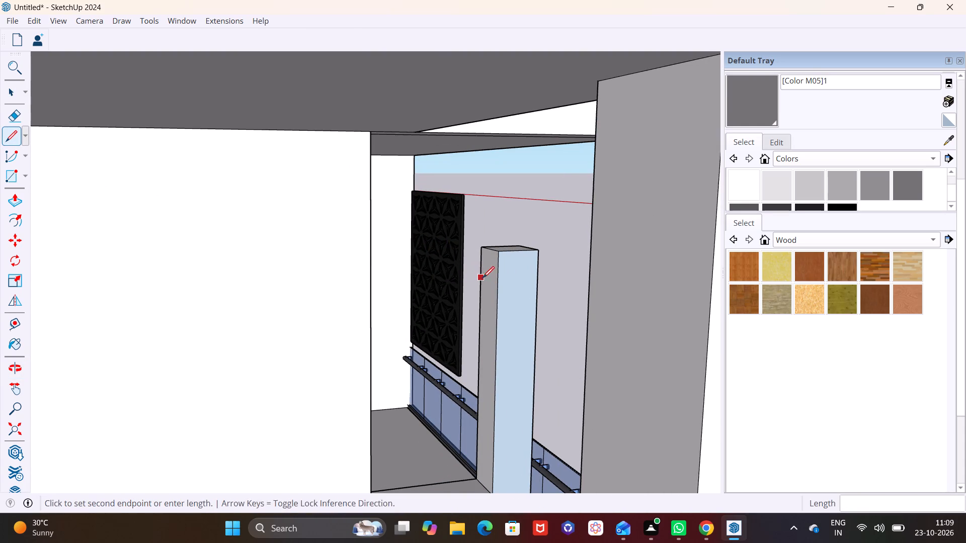
click(497, 285)
key(space)
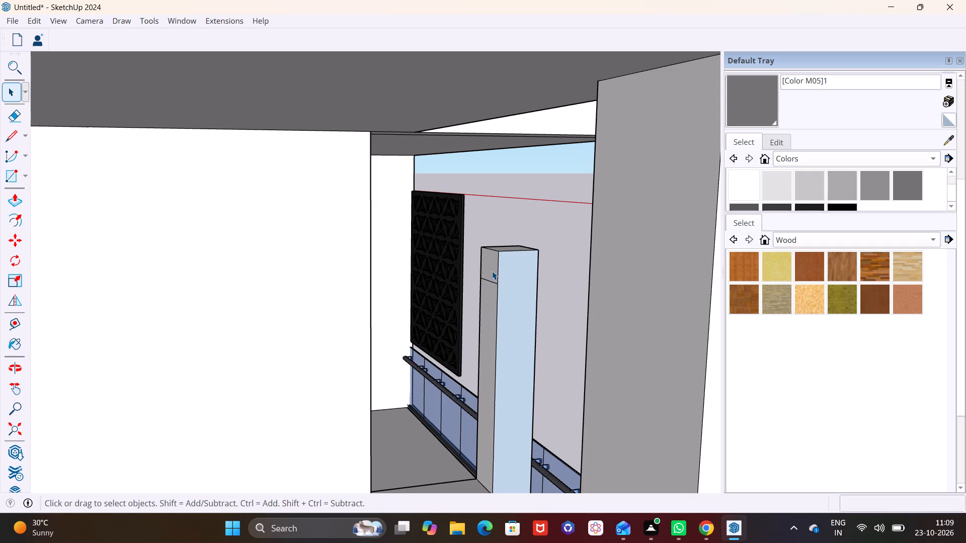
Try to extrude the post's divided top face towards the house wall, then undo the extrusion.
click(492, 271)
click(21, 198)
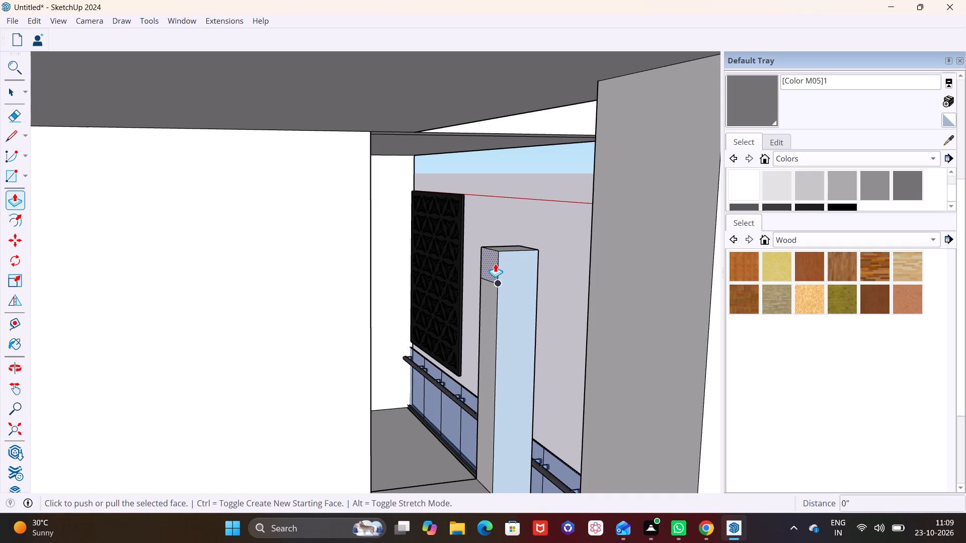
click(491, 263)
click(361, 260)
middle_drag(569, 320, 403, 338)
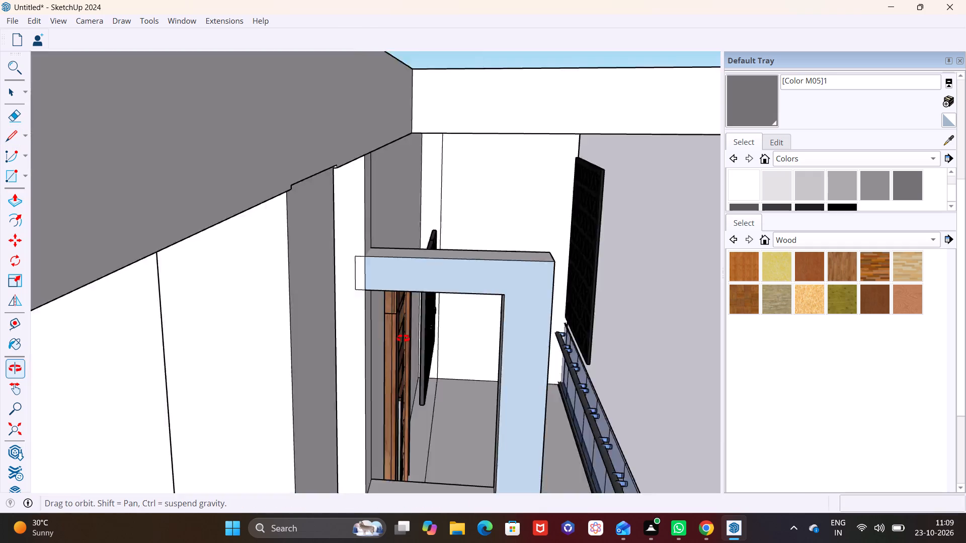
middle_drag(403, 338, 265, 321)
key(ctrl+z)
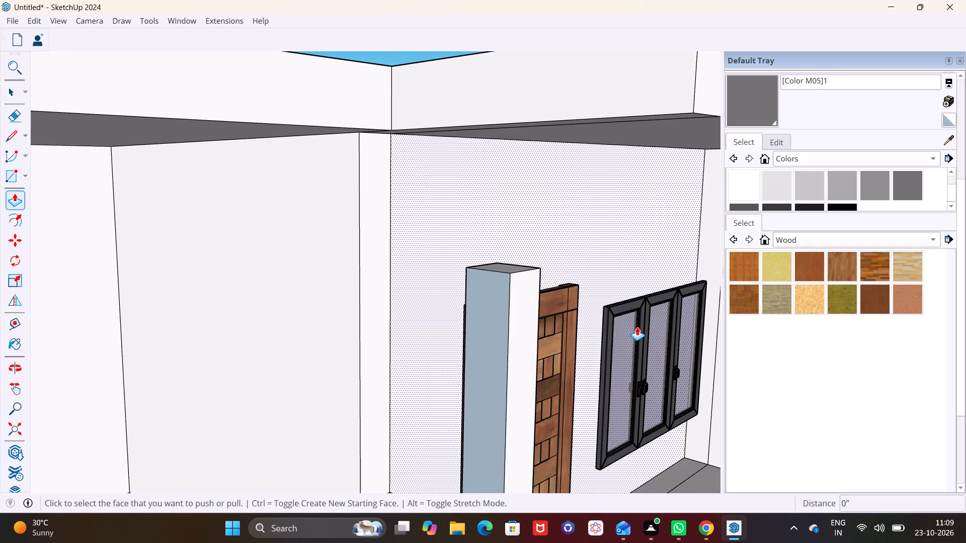
Extrude the post's divided top face about 2' 4 1/2" towards the house wall as a beam over the opening.
middle_drag(518, 327, 813, 326)
click(558, 259)
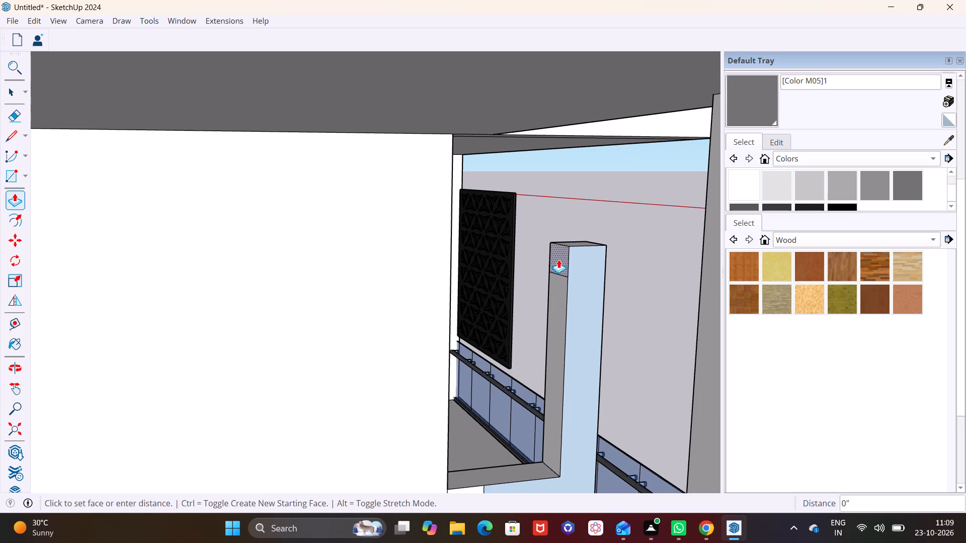
click(448, 282)
scroll(542, 298, down, 3)
middle_drag(540, 315, 257, 343)
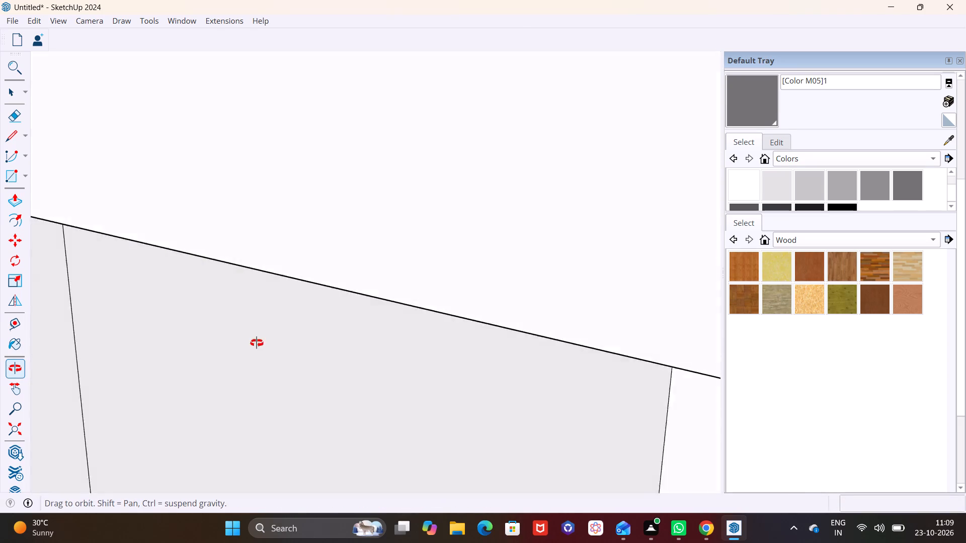
middle_drag(257, 343, 201, 349)
scroll(364, 341, down, 19)
shift+middle_drag(452, 364, 176, 138)
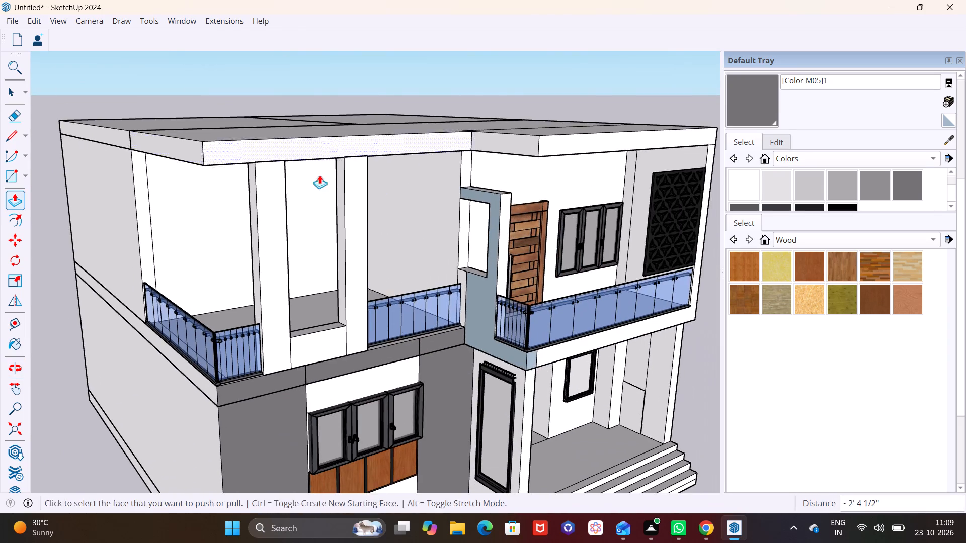
Raise the top face of the post and beam 2' 7/8" to the underside of the roof slab.
middle_drag(426, 191, 270, 283)
scroll(457, 267, up, 5)
middle_drag(423, 268, 511, 276)
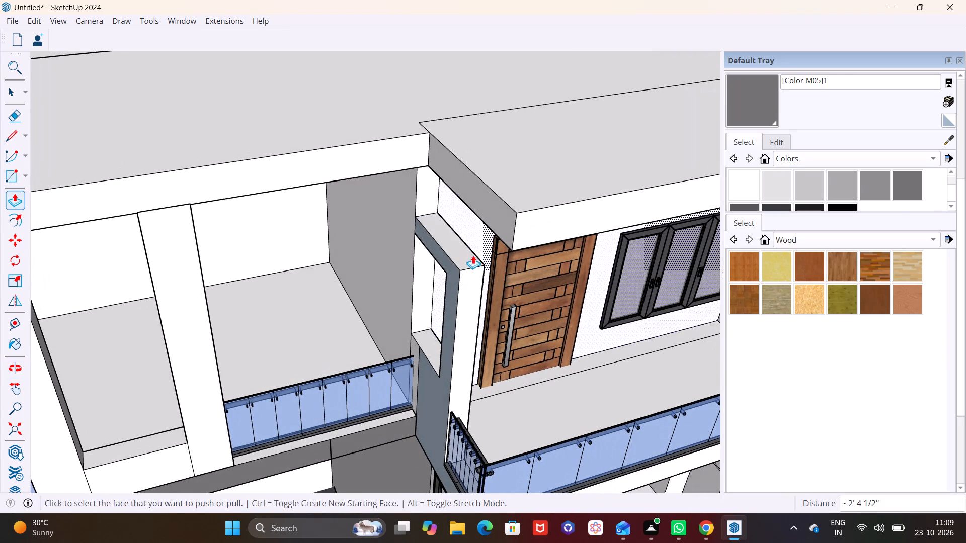
click(461, 255)
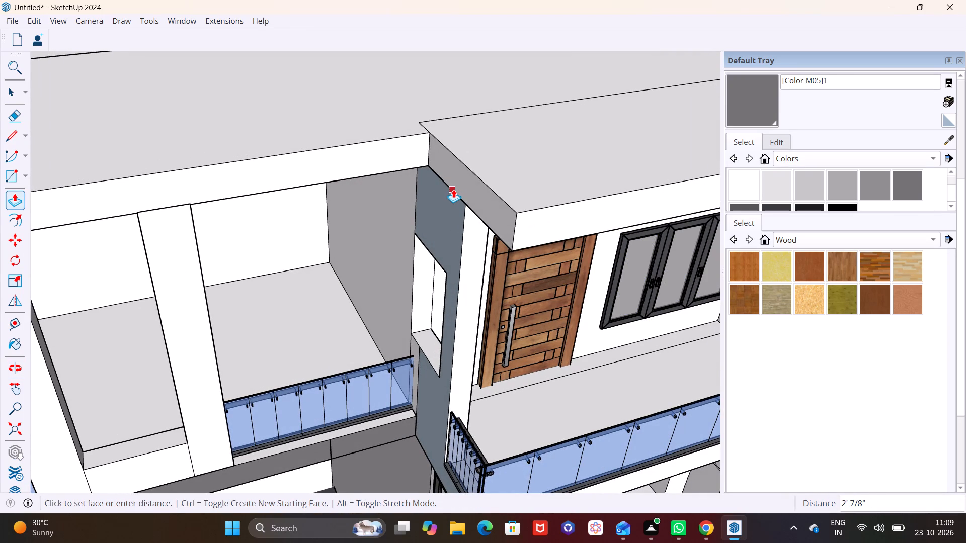
click(453, 189)
key(space)
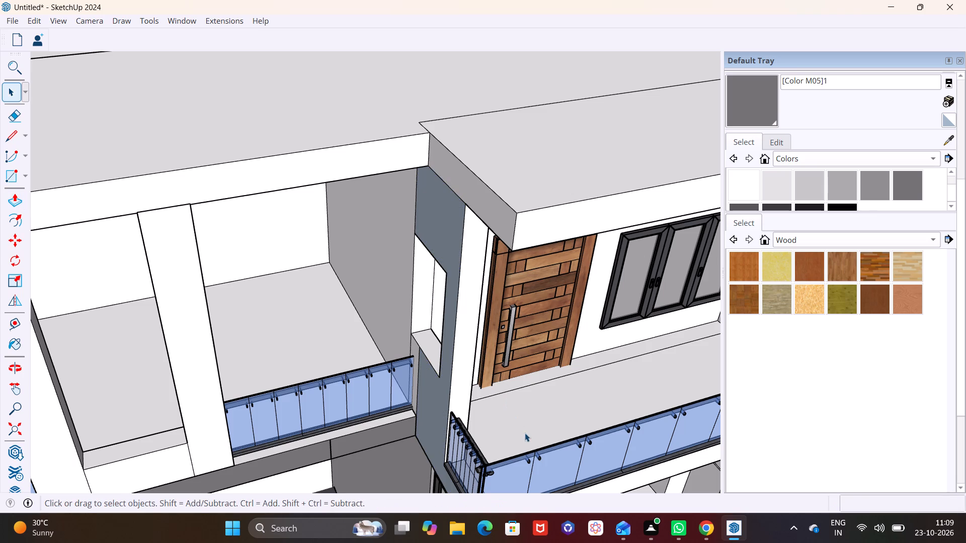
Examine the raised light-blue wall with its opening and the front roof edge from several angles.
middle_drag(524, 413, 585, 289)
scroll(567, 308, down, 5)
shift+middle_drag(498, 286, 285, 280)
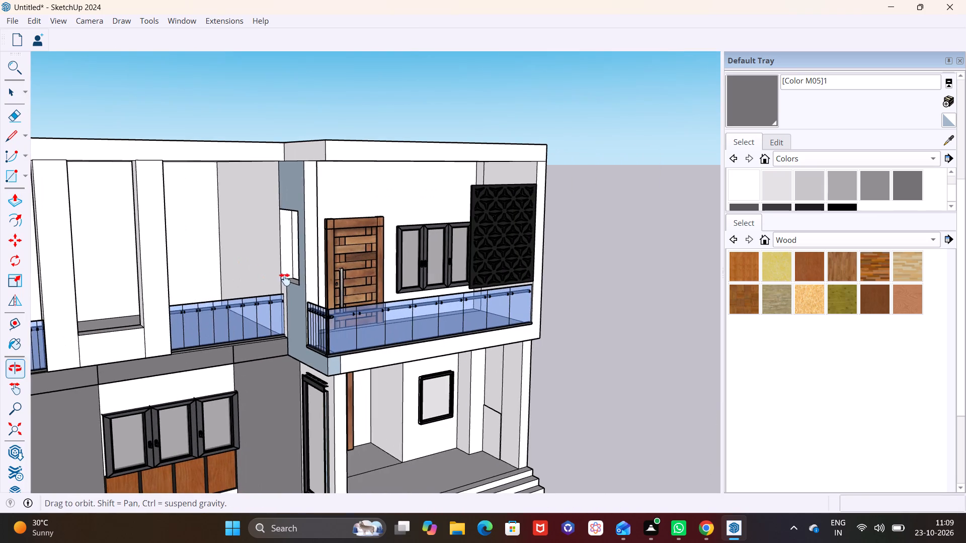
shift+middle_drag(285, 280, 284, 280)
middle_drag(289, 280, 381, 279)
scroll(294, 270, down, 2)
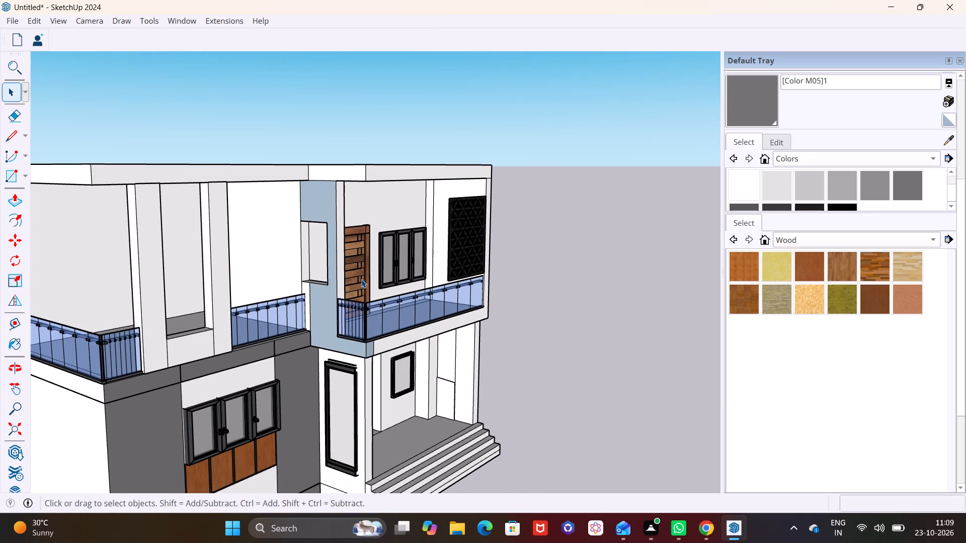
middle_drag(275, 333, 237, 348)
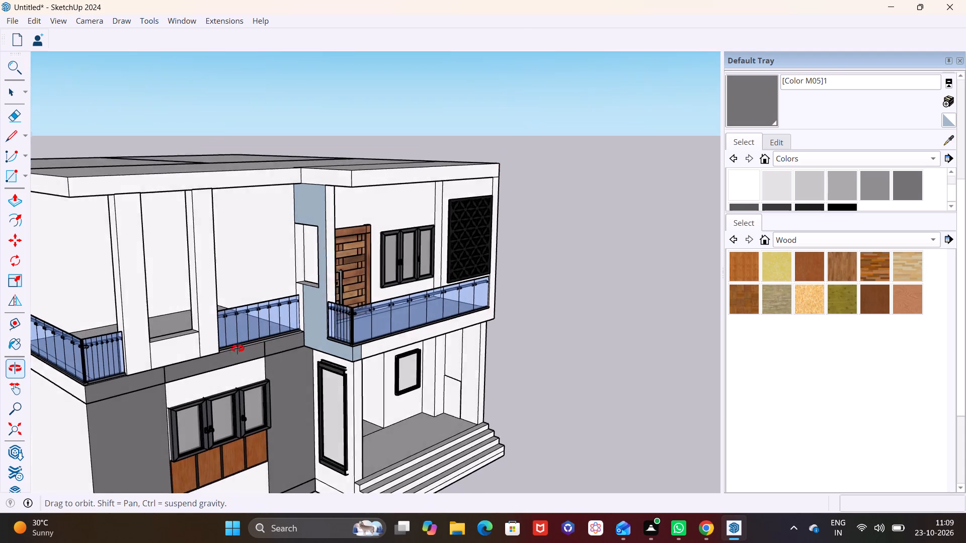
middle_drag(237, 348, 216, 367)
Open the grey floor slab group below the terrace railing and extrude its front face 11 3/4" forward.
scroll(252, 338, up, 4)
middle_drag(256, 340, 305, 320)
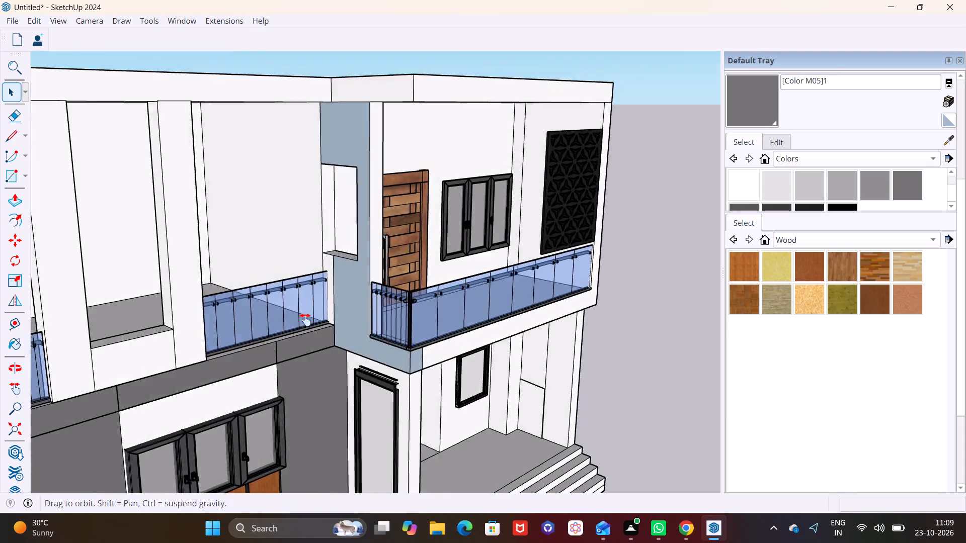
middle_drag(305, 320, 401, 280)
middle_drag(403, 334, 382, 342)
click(289, 329)
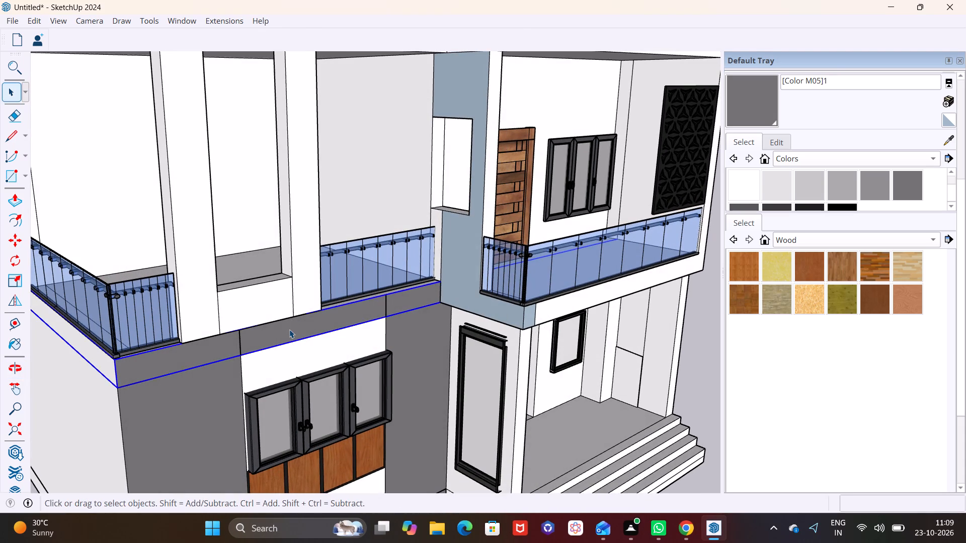
triple_click(289, 329)
click(281, 336)
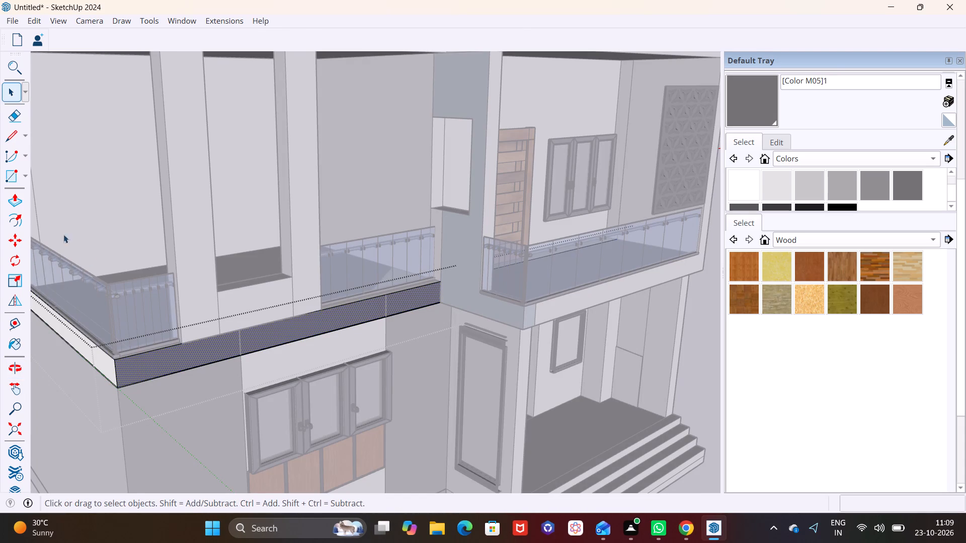
click(17, 201)
click(243, 341)
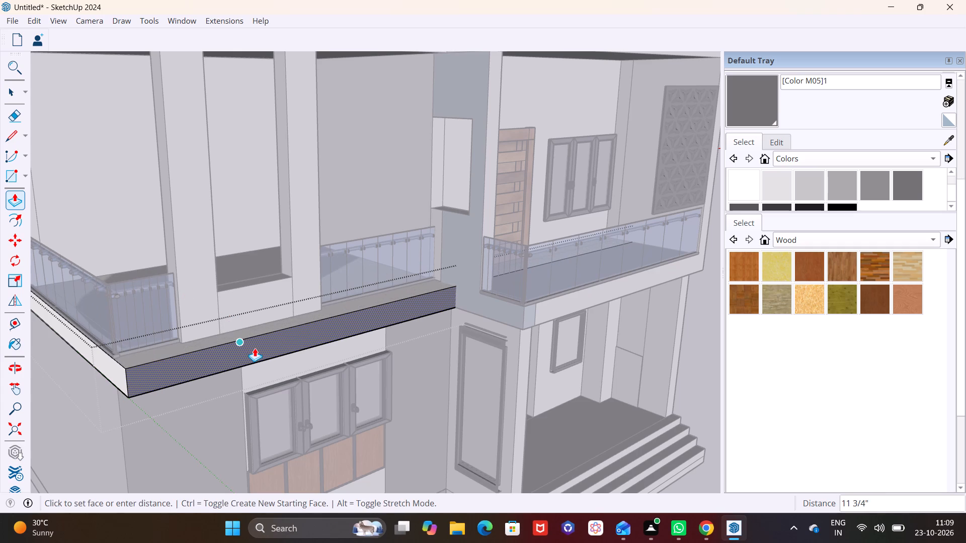
click(255, 348)
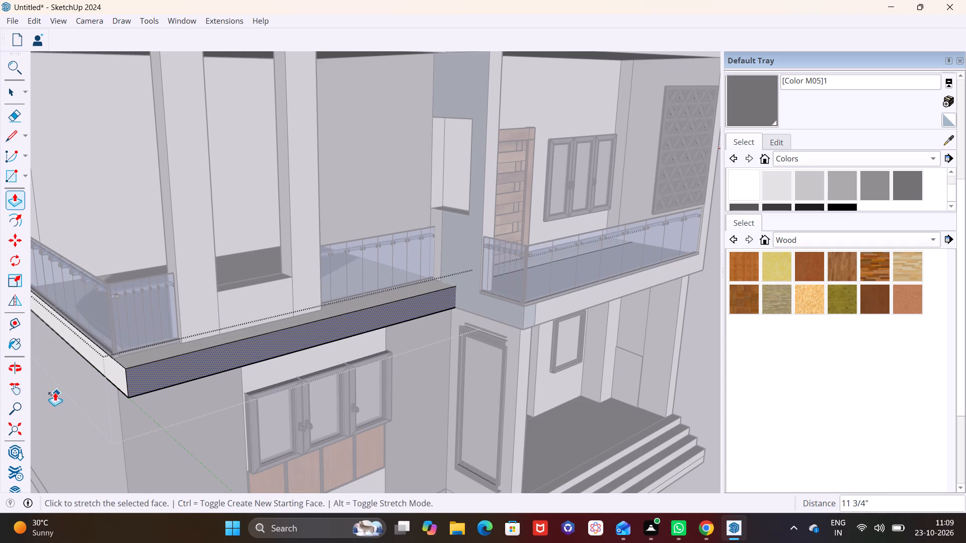
key(space)
click(57, 382)
click(79, 160)
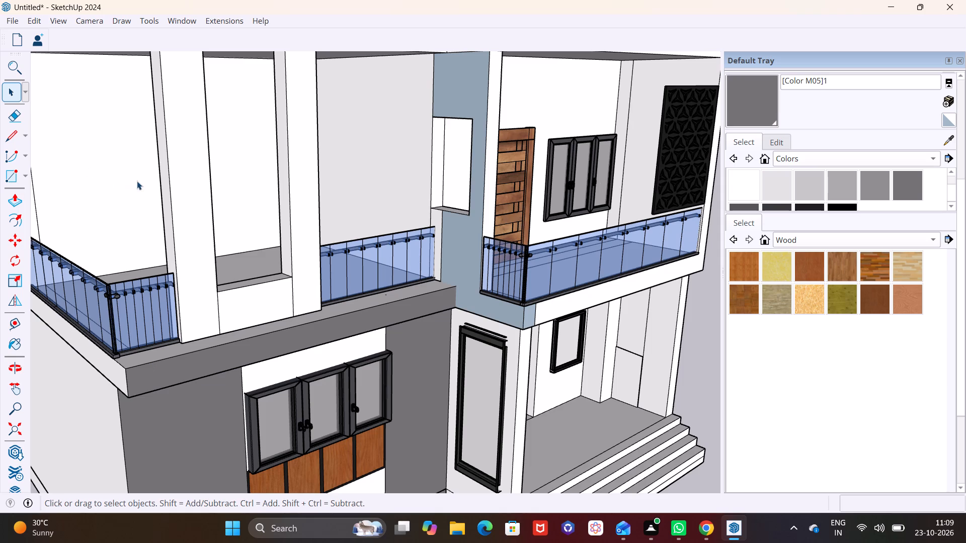
Shorten the terrace railing beside the column by scaling its wall end inward to about 0.59 along the red axis.
scroll(355, 266, up, 1)
shift+middle_drag(350, 265, 225, 262)
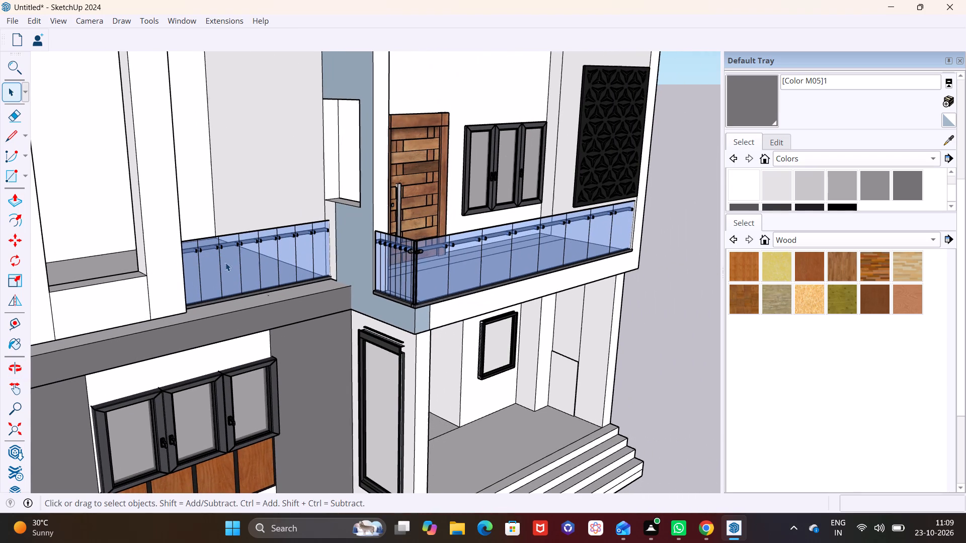
middle_drag(307, 274, 361, 289)
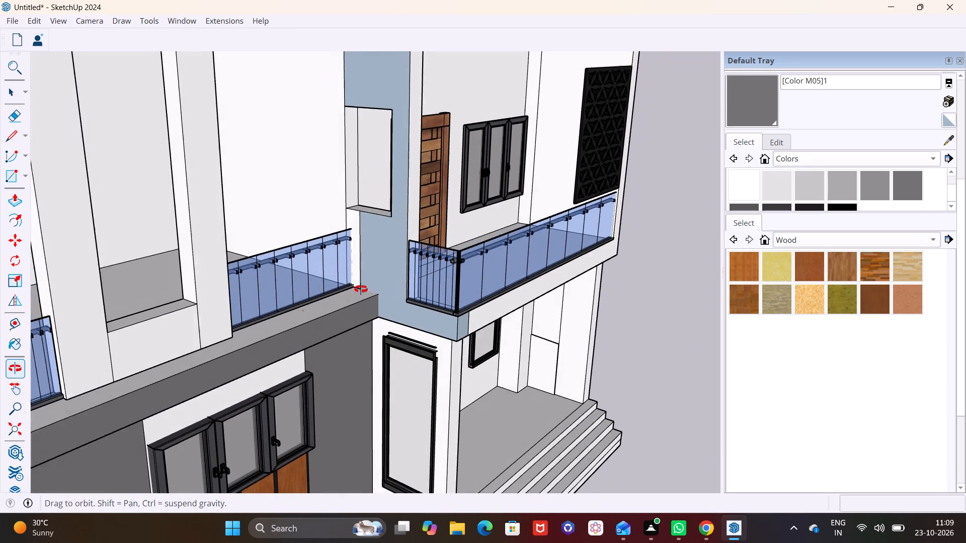
middle_drag(361, 289, 364, 292)
scroll(338, 247, up, 3)
click(326, 265)
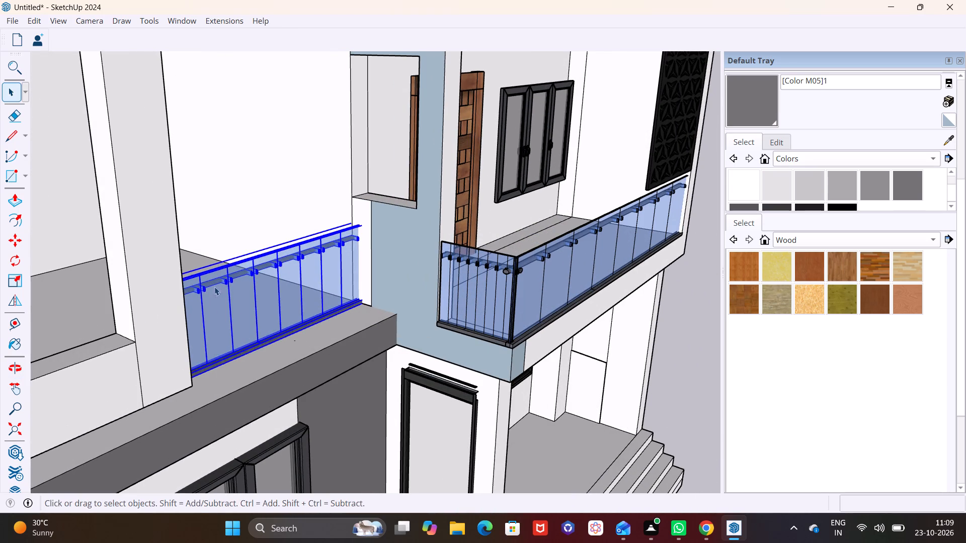
click(11, 283)
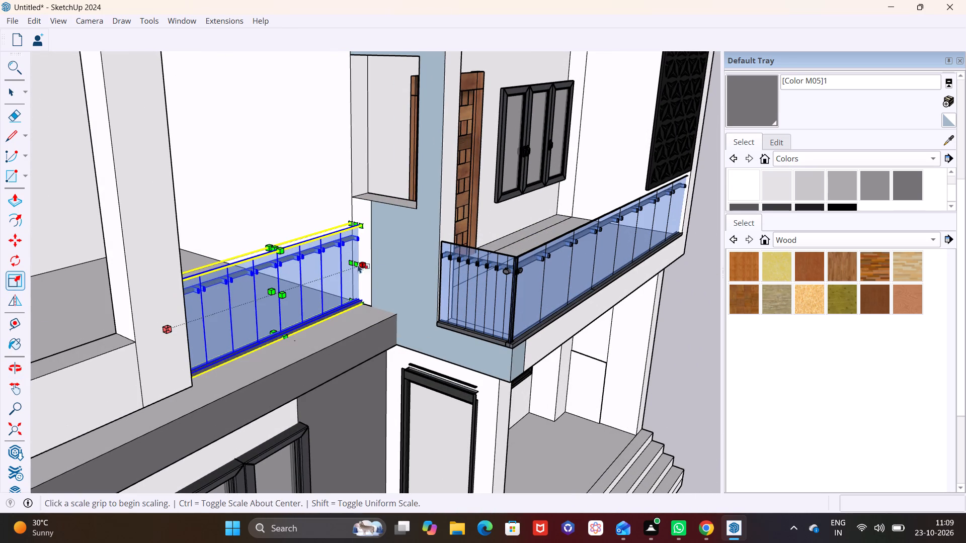
click(353, 264)
click(284, 273)
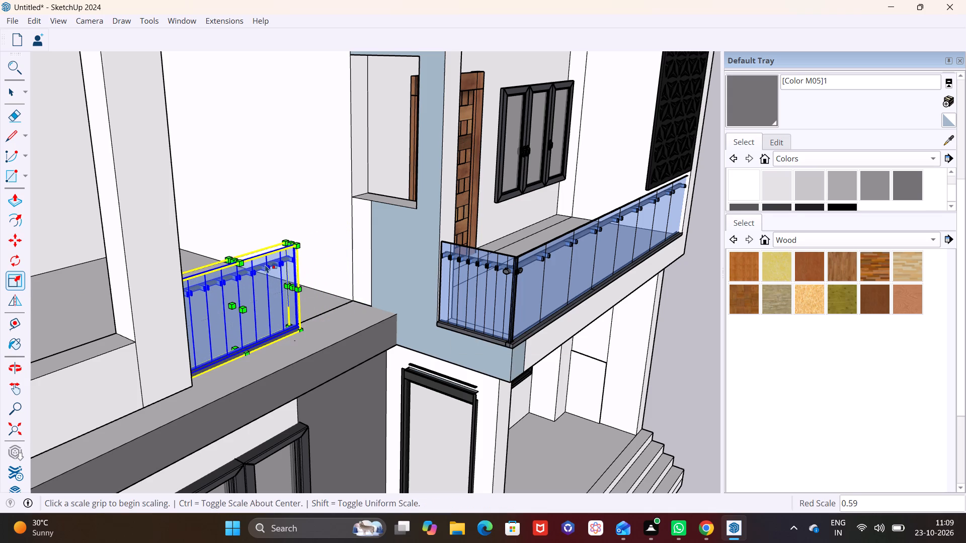
Draw a rectangle about 7 7/8" by 3' 1 3/8" on the terrace floor from the slab corner beside the light-blue wall.
click(22, 178)
click(30, 195)
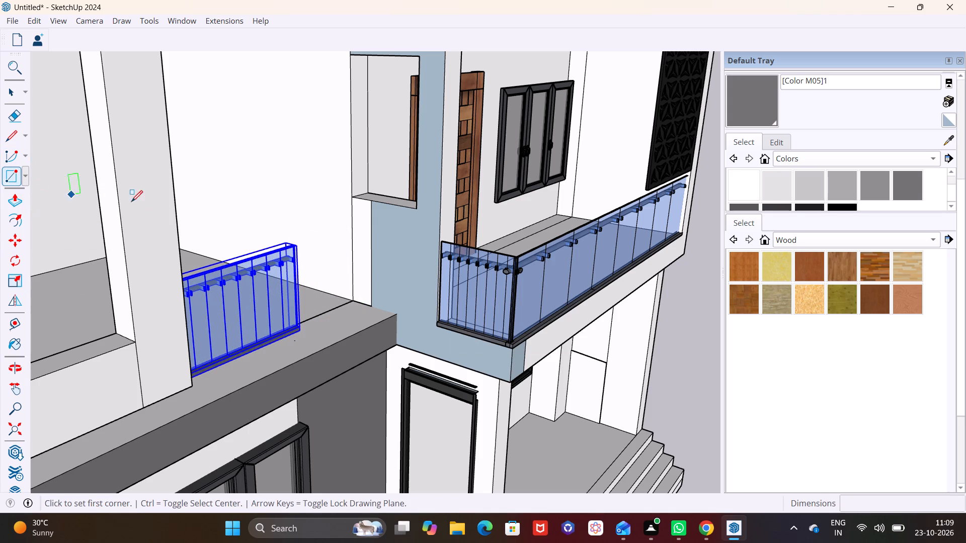
click(393, 317)
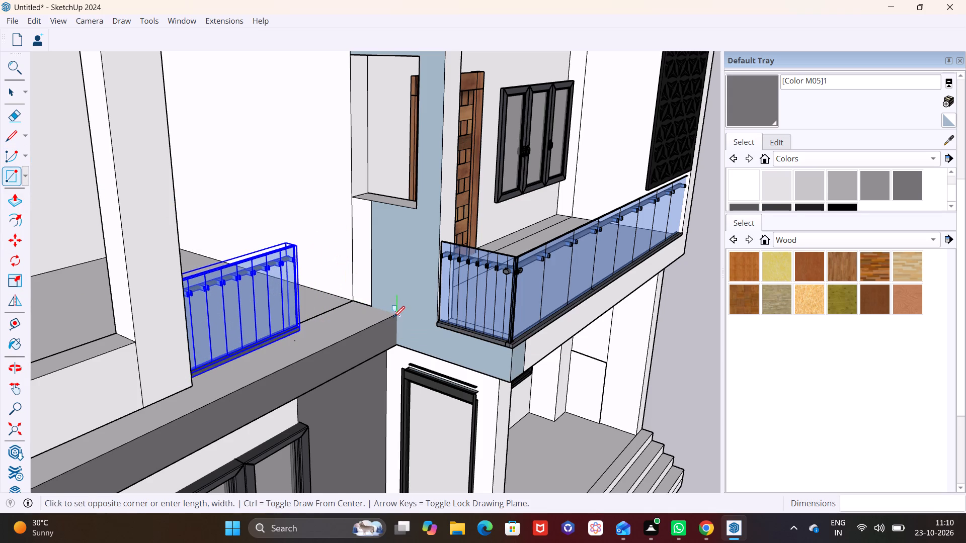
click(307, 297)
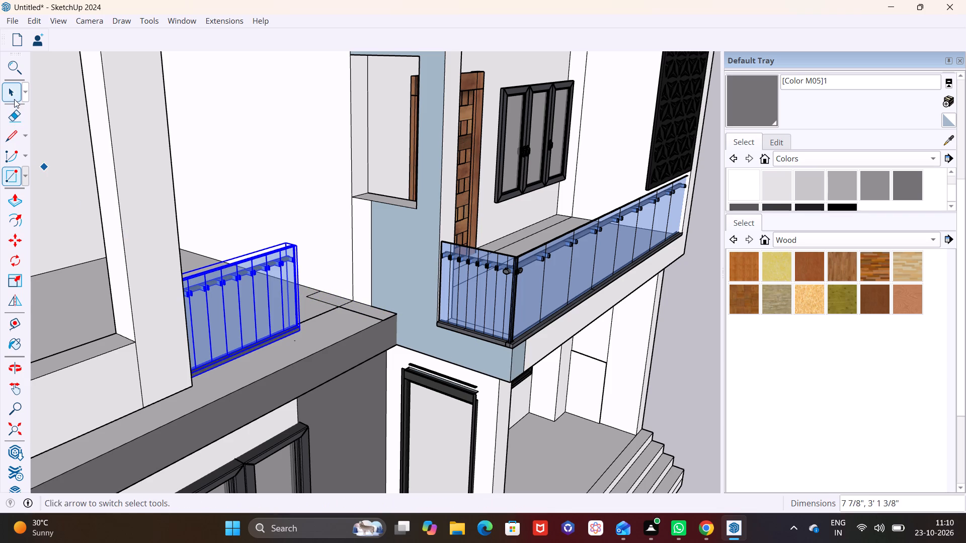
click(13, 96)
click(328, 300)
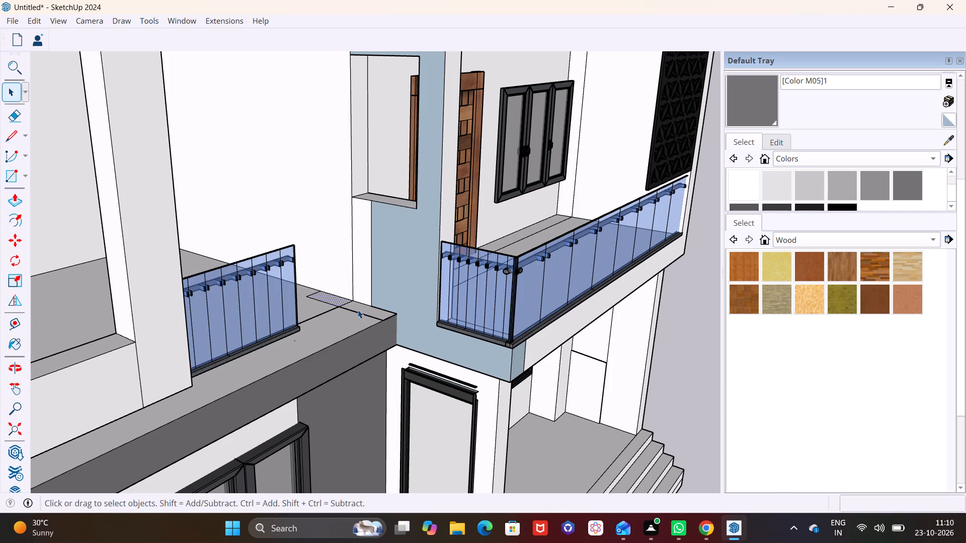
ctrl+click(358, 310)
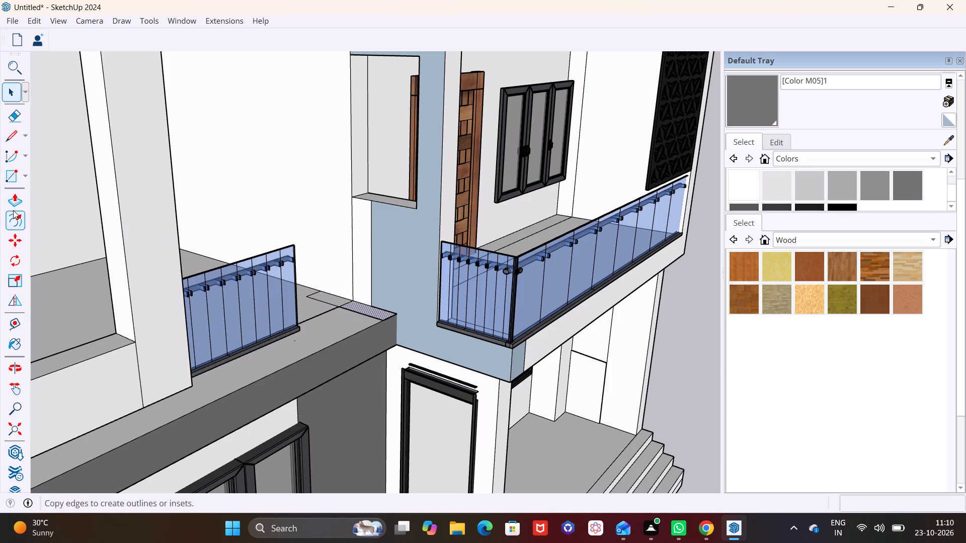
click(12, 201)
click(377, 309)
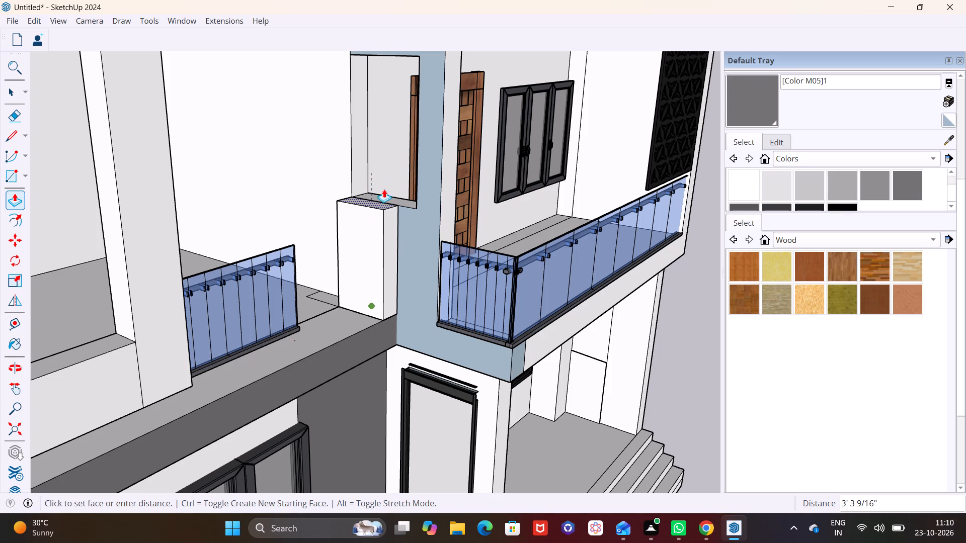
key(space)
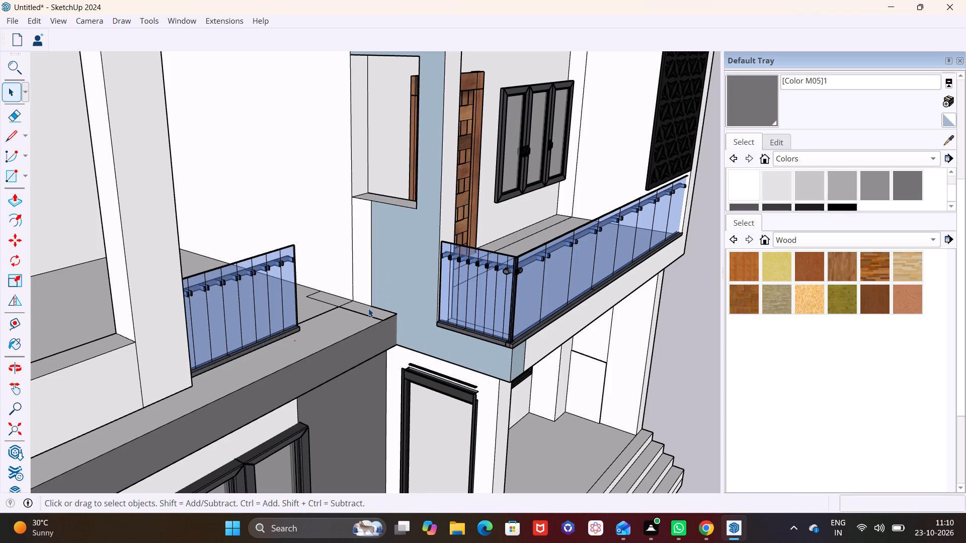
Extrude the front part of the floor rectangle, nearest the slab edge, upward about 1' 1 11/16".
click(368, 308)
click(0, 190)
click(14, 204)
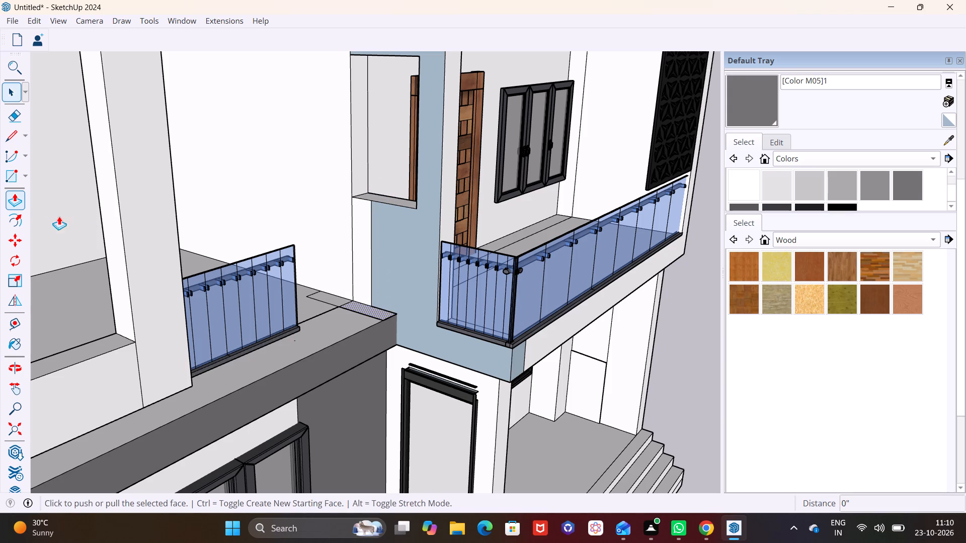
click(356, 304)
click(363, 266)
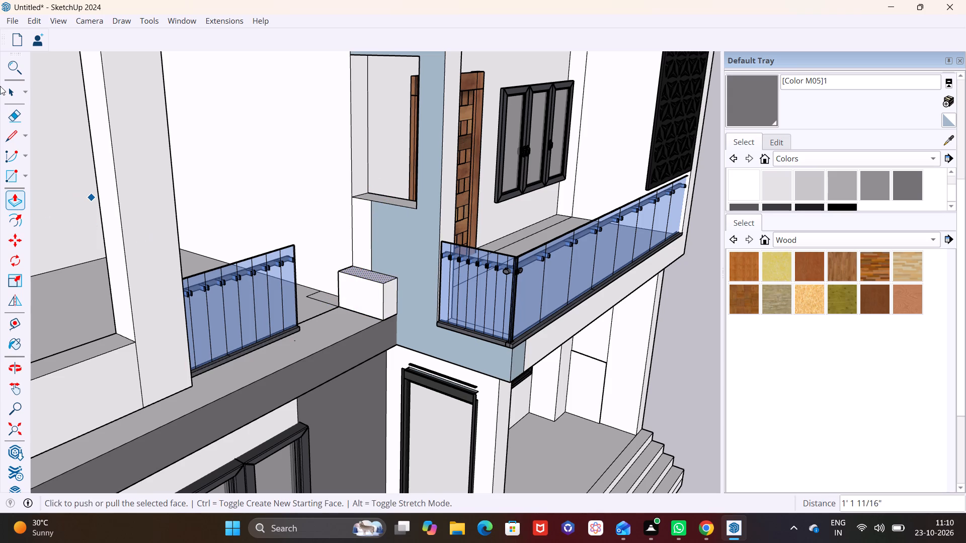
Extrude the rear part of the floor rectangle upward into a tall post beside the wall opening.
click(9, 93)
click(327, 299)
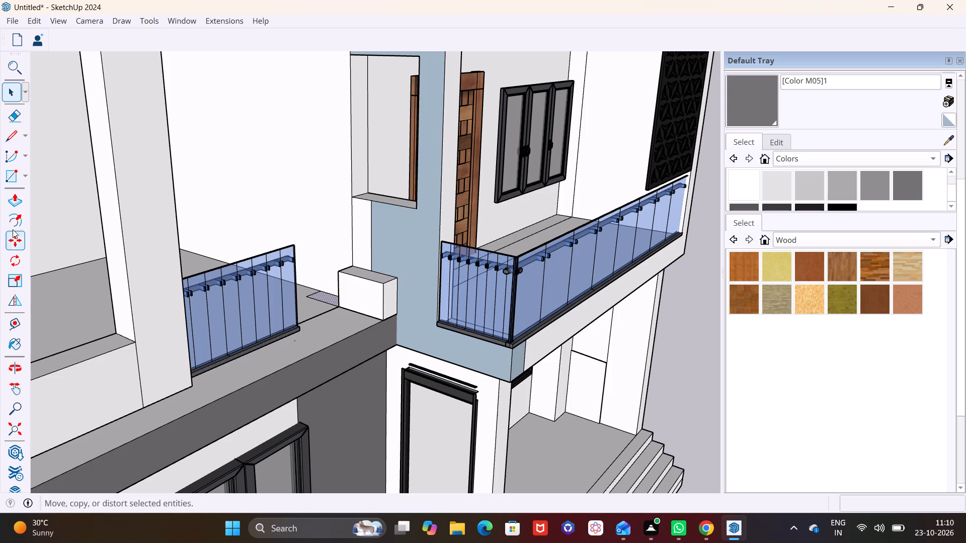
click(13, 206)
click(323, 293)
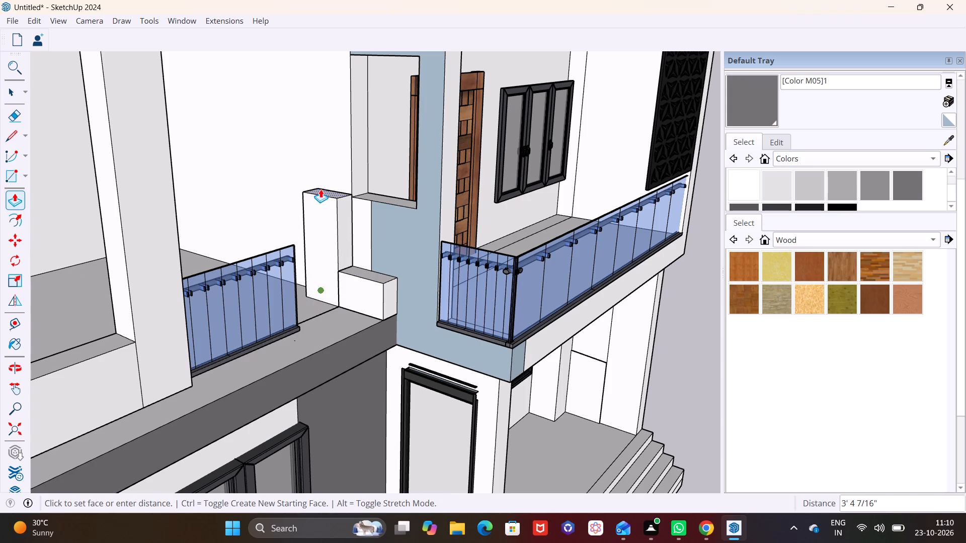
click(325, 61)
Push the low block's outer end face back about 1' 3 7/16" towards the tall post.
middle_drag(363, 183, 371, 271)
click(12, 87)
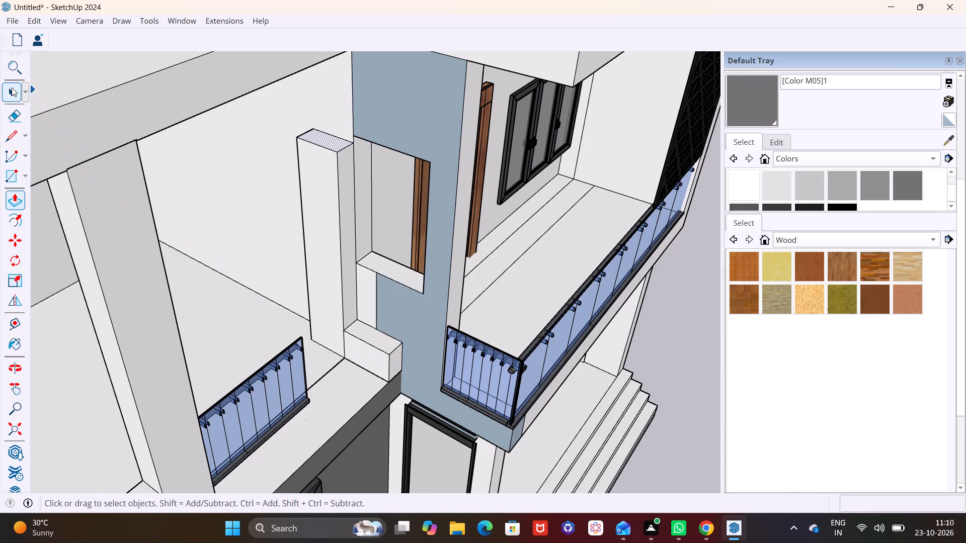
click(392, 357)
click(0, 197)
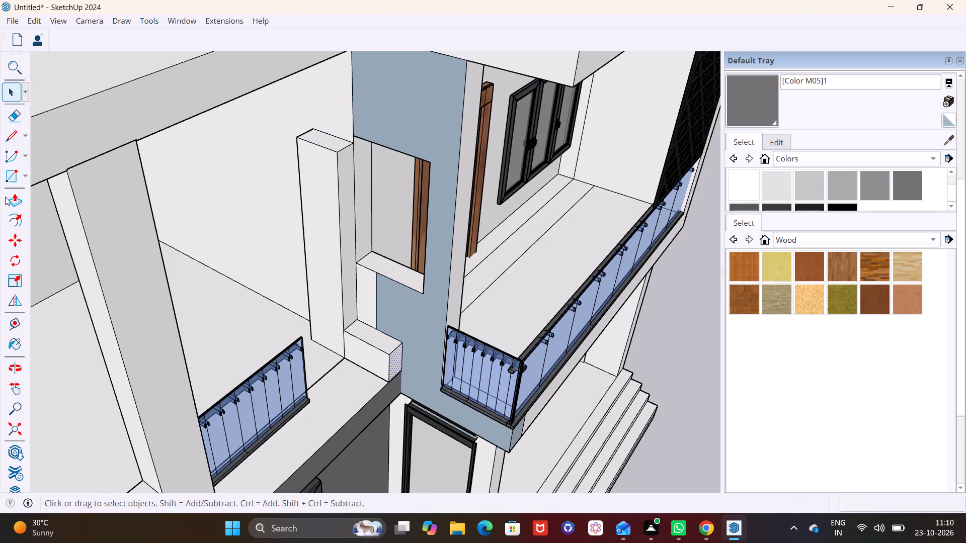
click(7, 197)
click(390, 359)
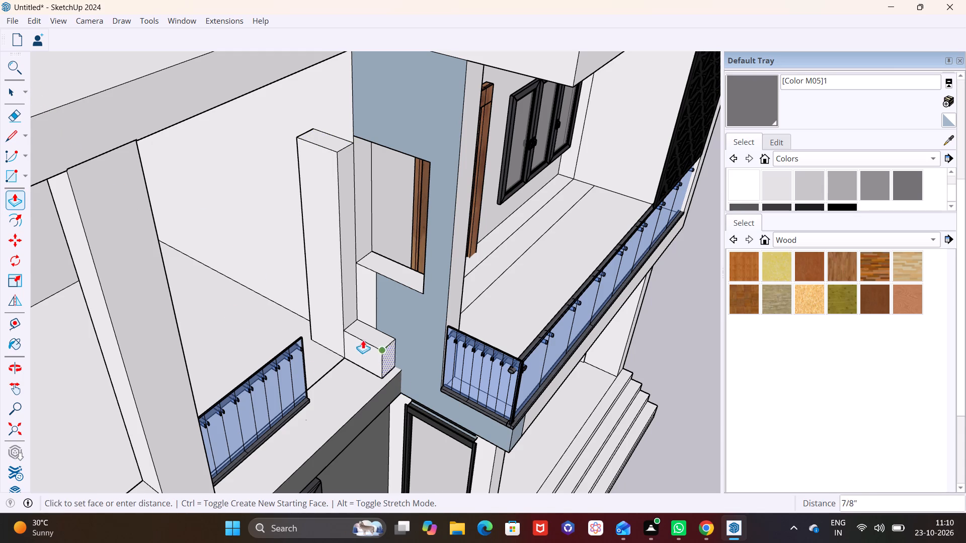
click(355, 338)
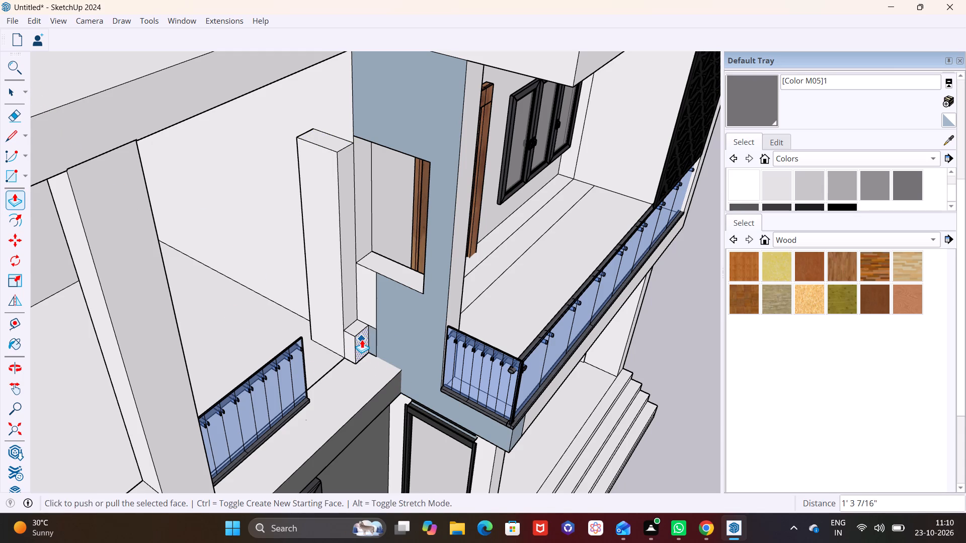
Raise the shortened block's top face level with the tall post, ending with a 3' 10" extrusion.
click(7, 90)
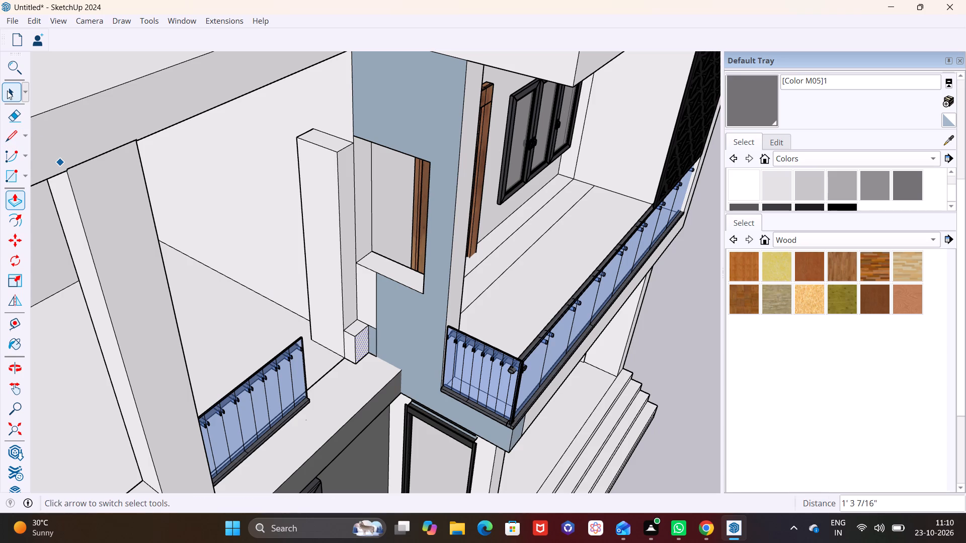
click(357, 327)
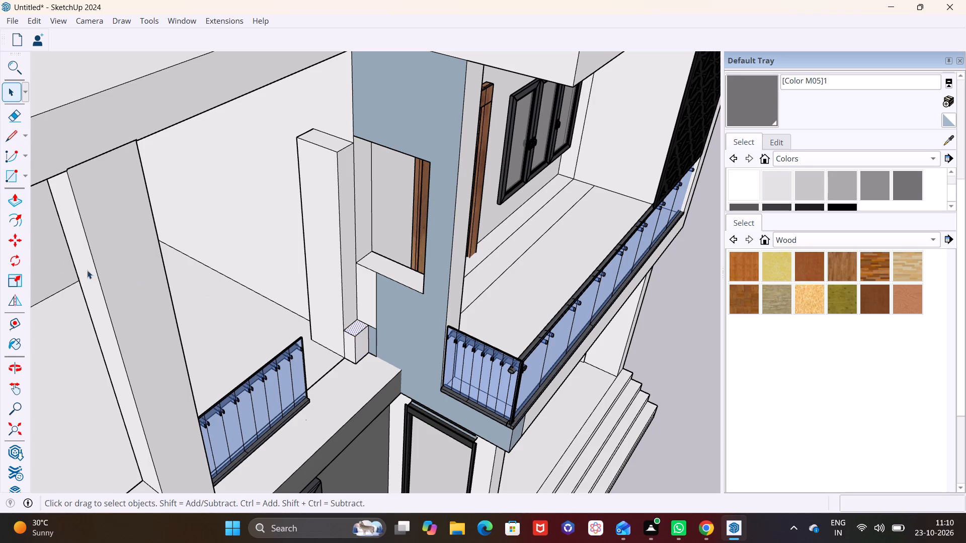
click(19, 202)
click(355, 328)
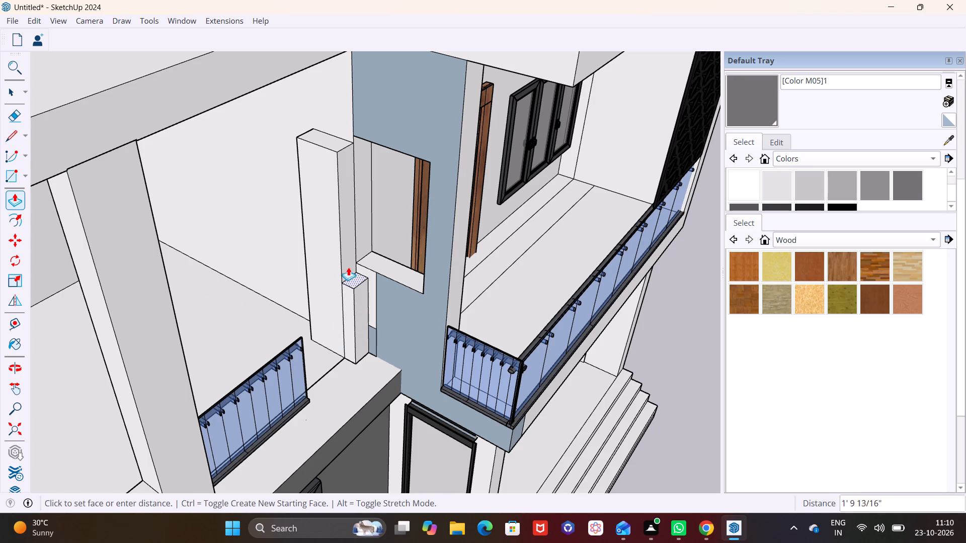
click(345, 239)
click(353, 268)
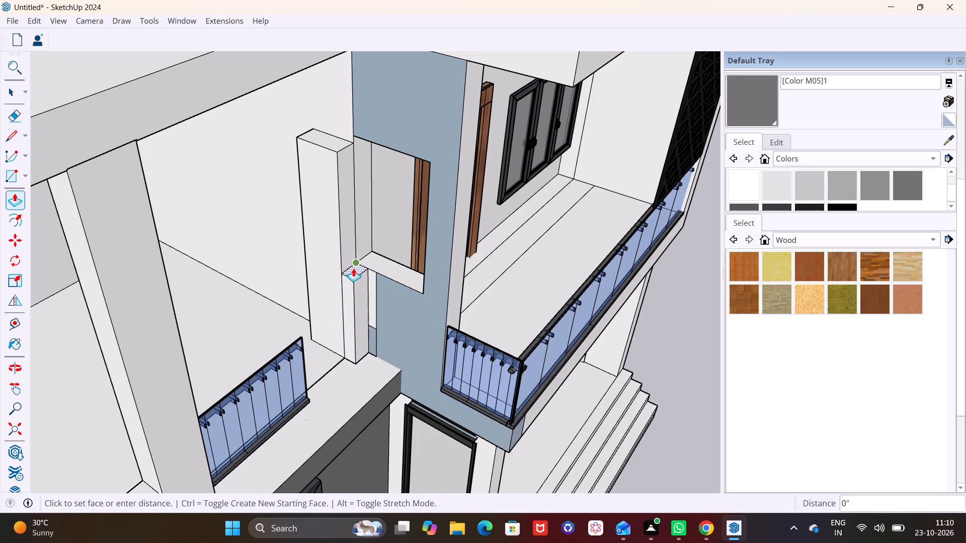
click(336, 143)
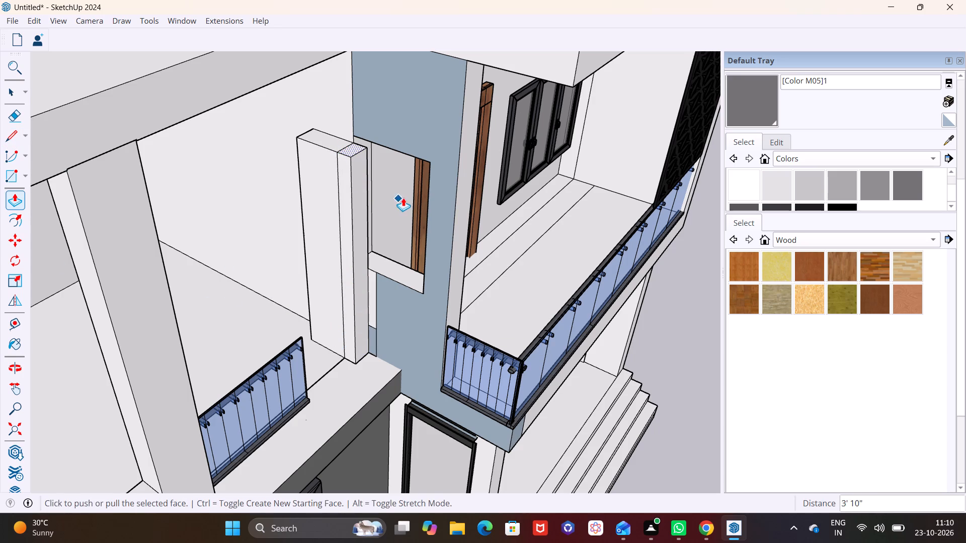
Extrude the narrow post face visible through the light-blue wall's opening 9" into the opening.
middle_drag(401, 197, 290, 105)
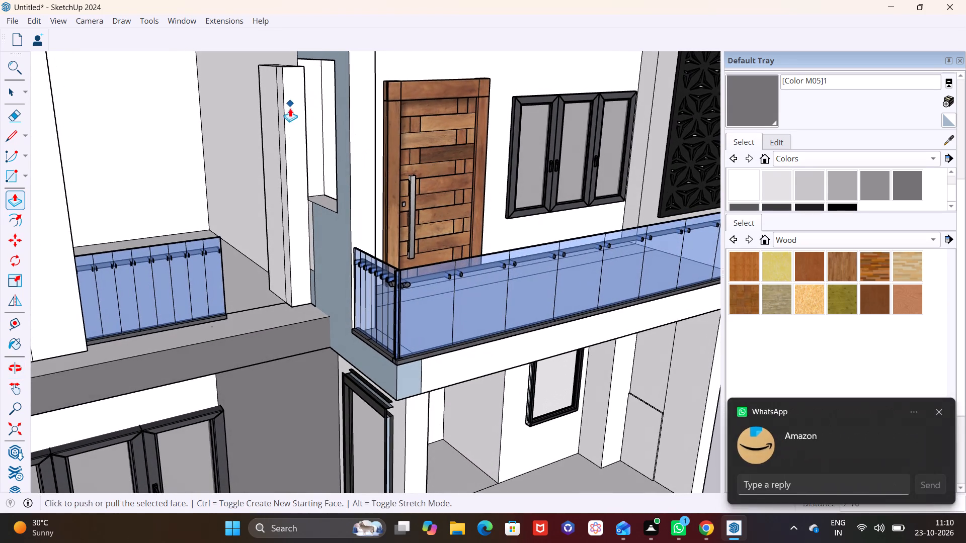
middle_drag(305, 157, 319, 208)
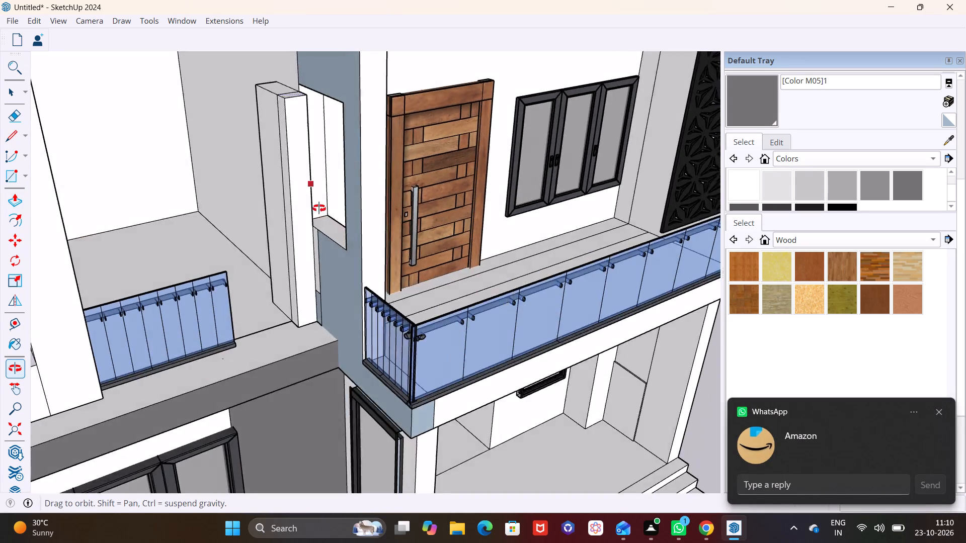
middle_drag(319, 208, 371, 204)
scroll(330, 166, up, 6)
middle_drag(335, 212, 47, 181)
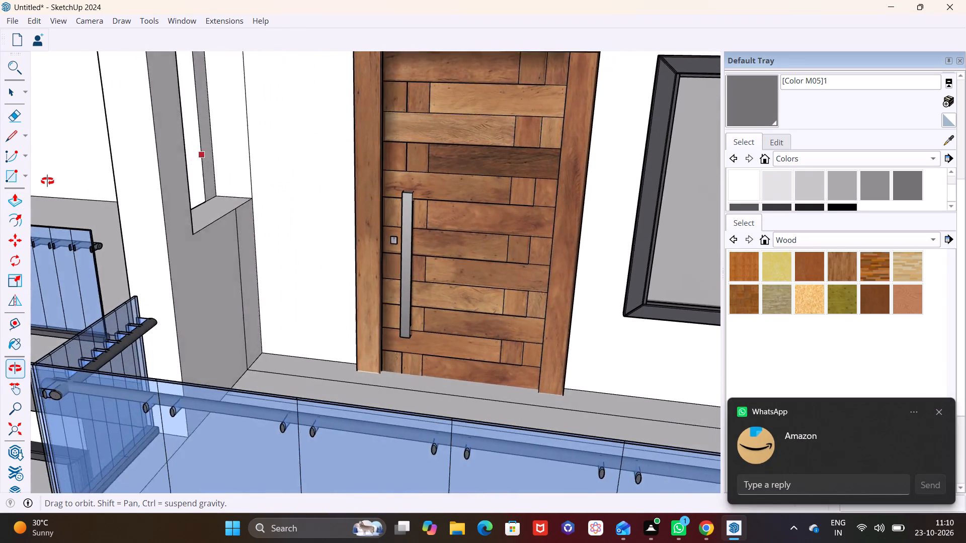
middle_drag(47, 181, 13, 177)
scroll(153, 190, down, 4)
shift+middle_drag(164, 206, 108, 360)
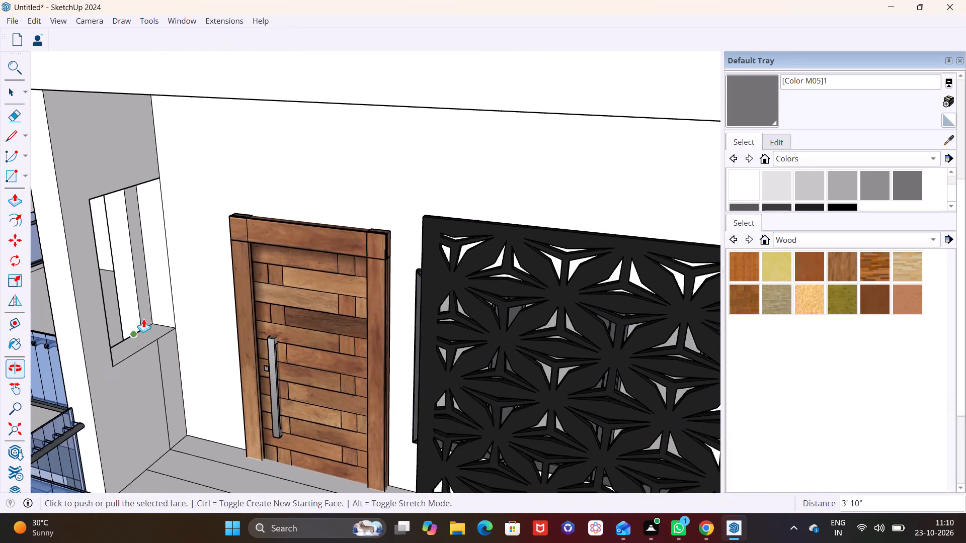
scroll(144, 315, up, 3)
key(space)
key(space)
click(144, 311)
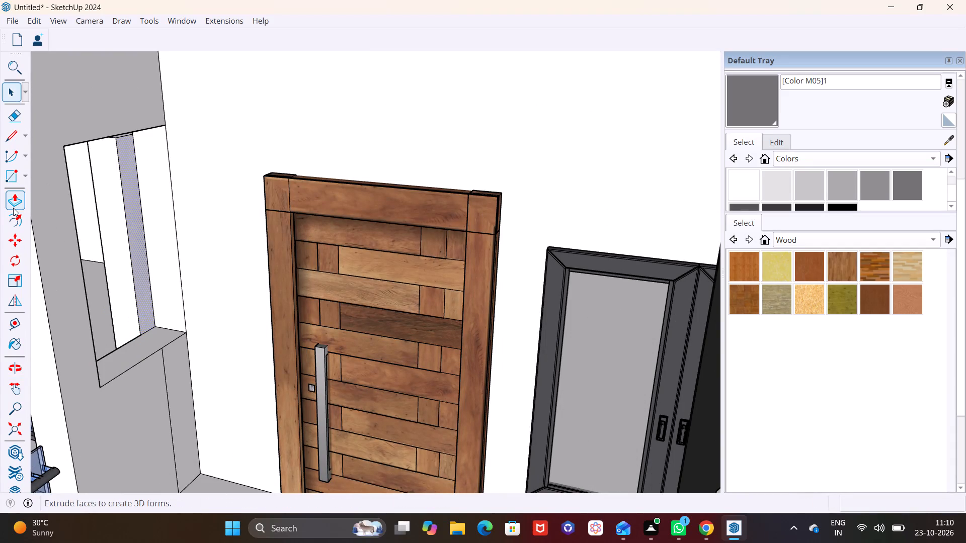
click(13, 208)
click(142, 281)
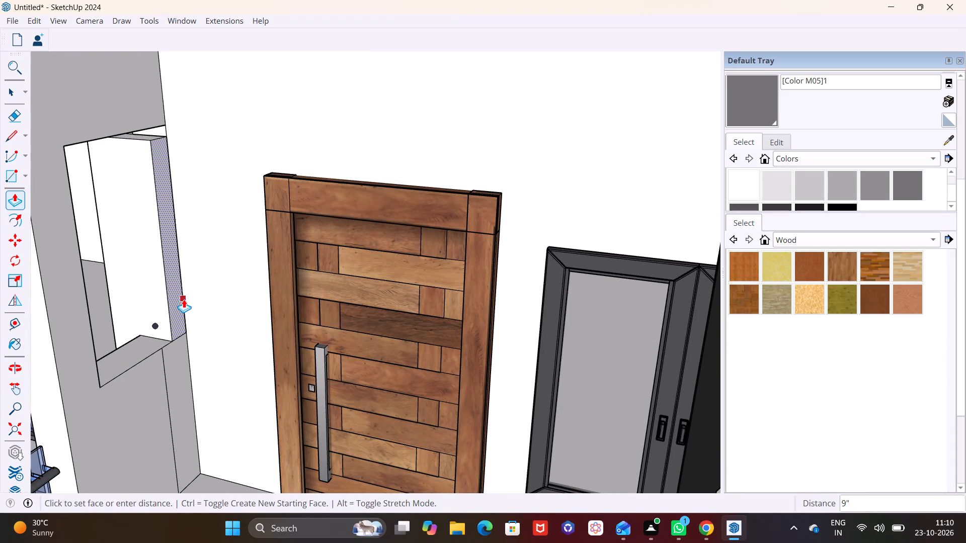
click(184, 299)
Raise the top face of the post's front section to the upper edge of the wall opening.
middle_drag(197, 266, 503, 215)
middle_drag(403, 160, 394, 173)
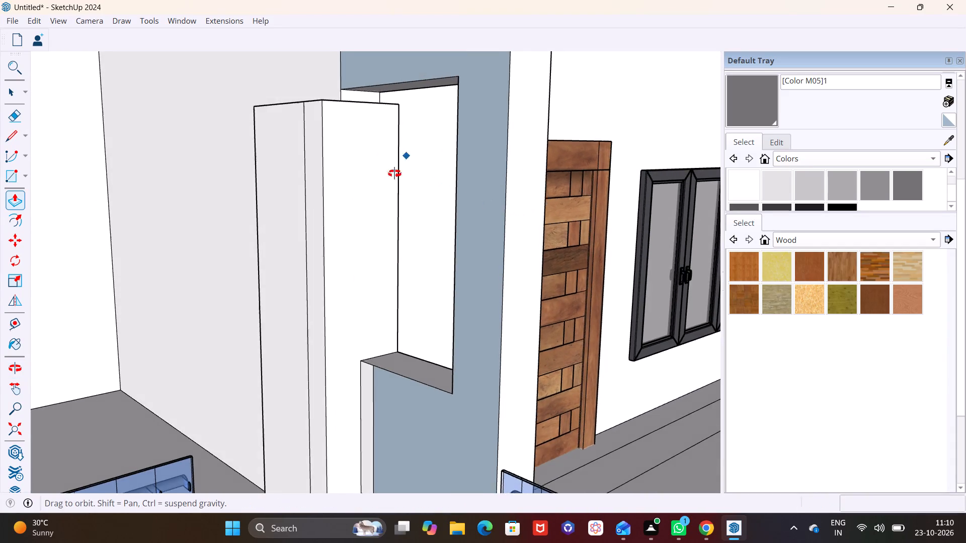
middle_drag(394, 173, 394, 262)
key(space)
click(327, 180)
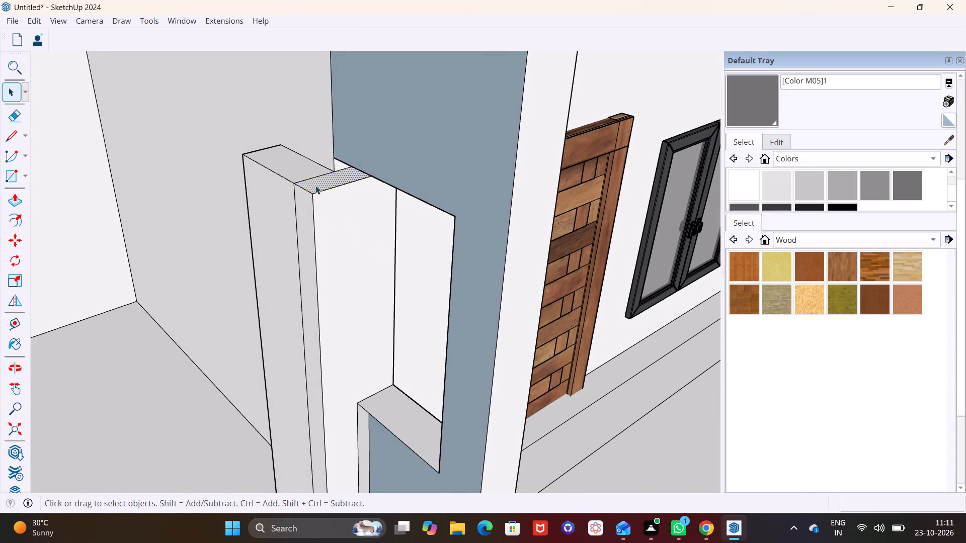
click(19, 202)
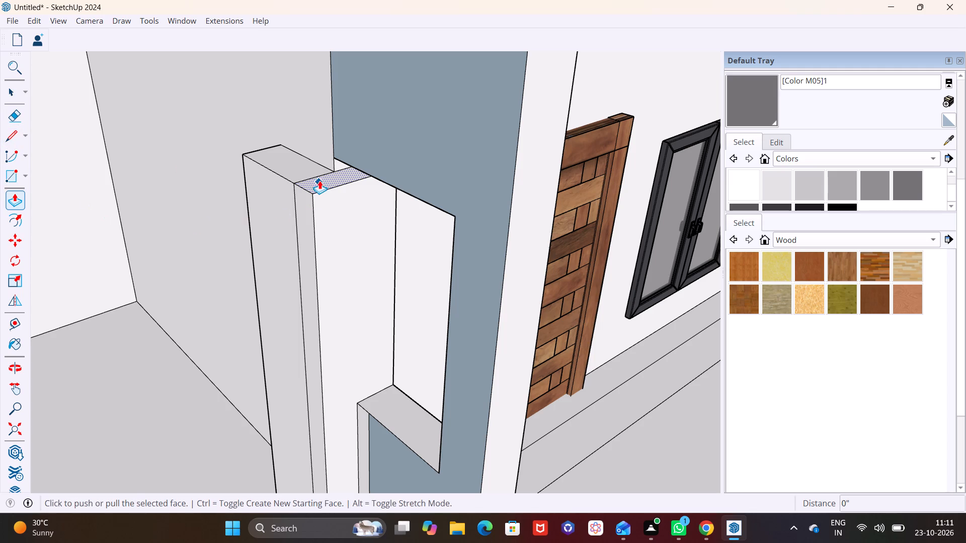
click(333, 180)
click(355, 162)
middle_drag(340, 174, 418, 178)
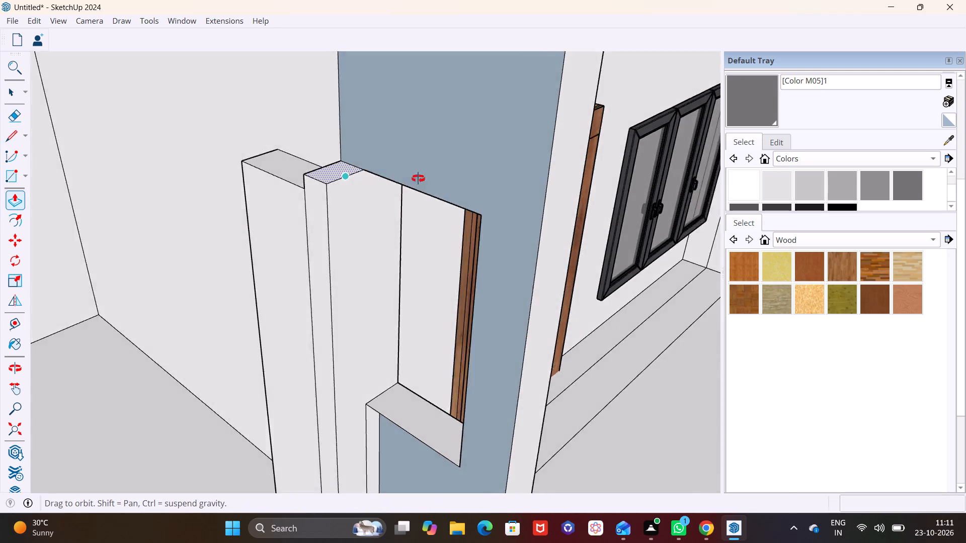
Raise the top face of the post's lower outer section about 2 7/16" to align with the adjoining section at the opening's upper edge.
middle_drag(418, 178, 468, 179)
key(space)
click(300, 174)
click(17, 200)
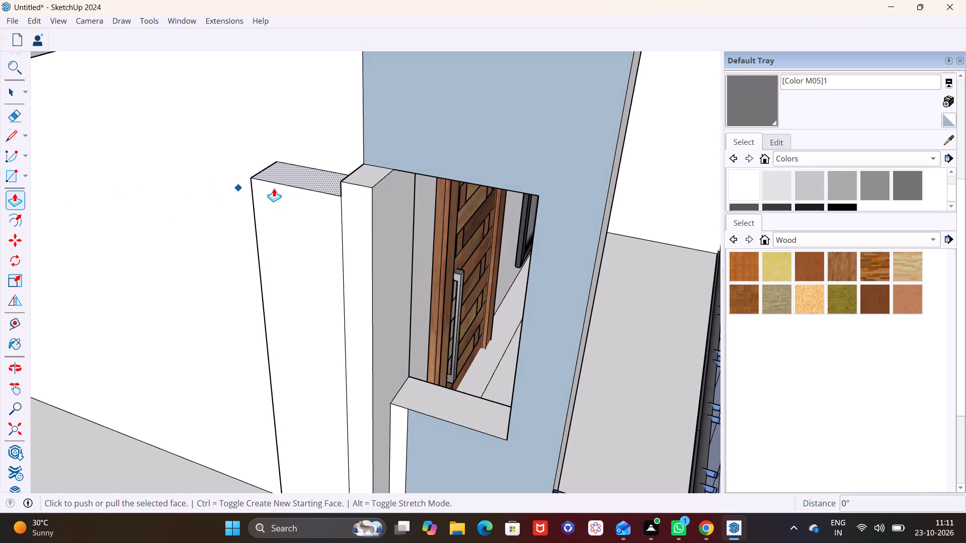
click(316, 179)
click(362, 163)
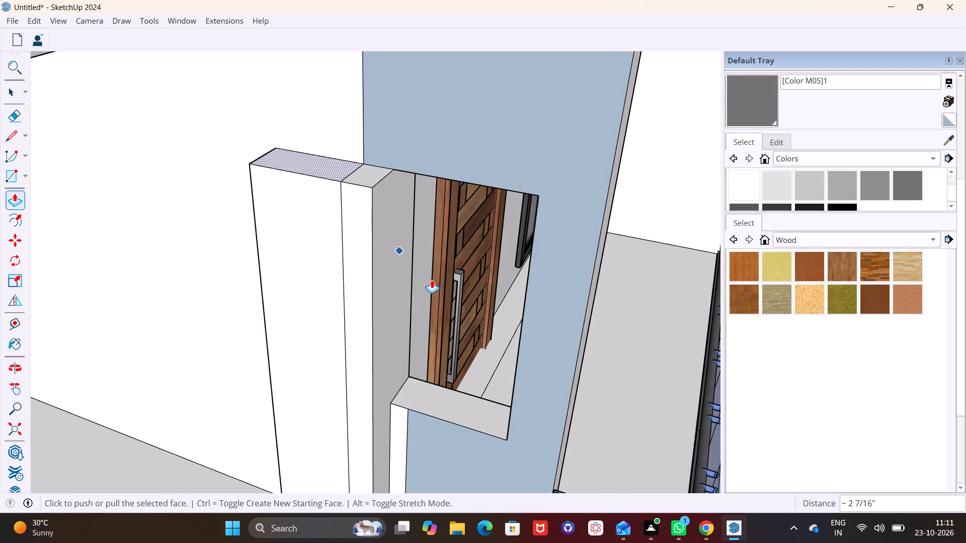
Paint the front and side faces of the tall post beside the wall opening with Wood Veneer 01.
scroll(432, 280, down, 7)
middle_drag(416, 296, 344, 146)
scroll(308, 227, down, 2)
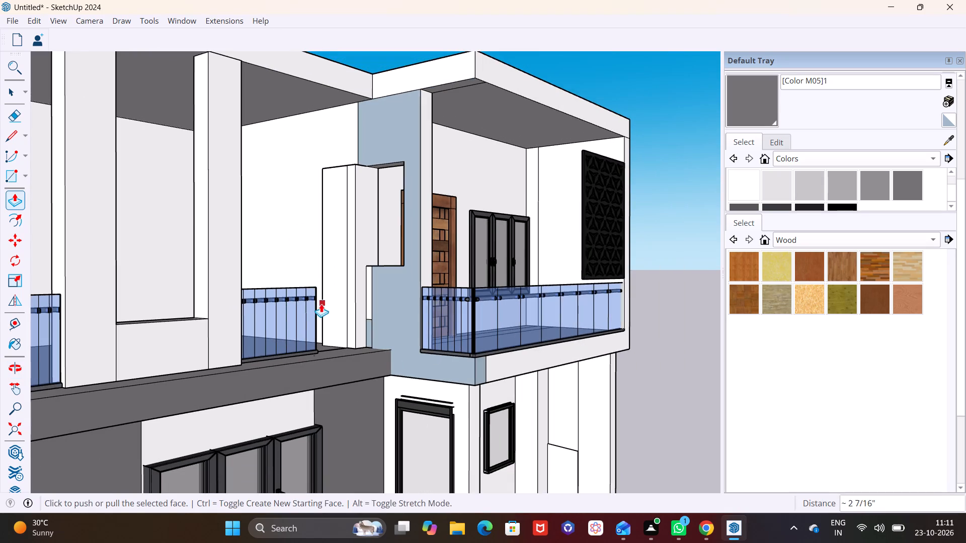
shift+middle_drag(307, 306, 203, 359)
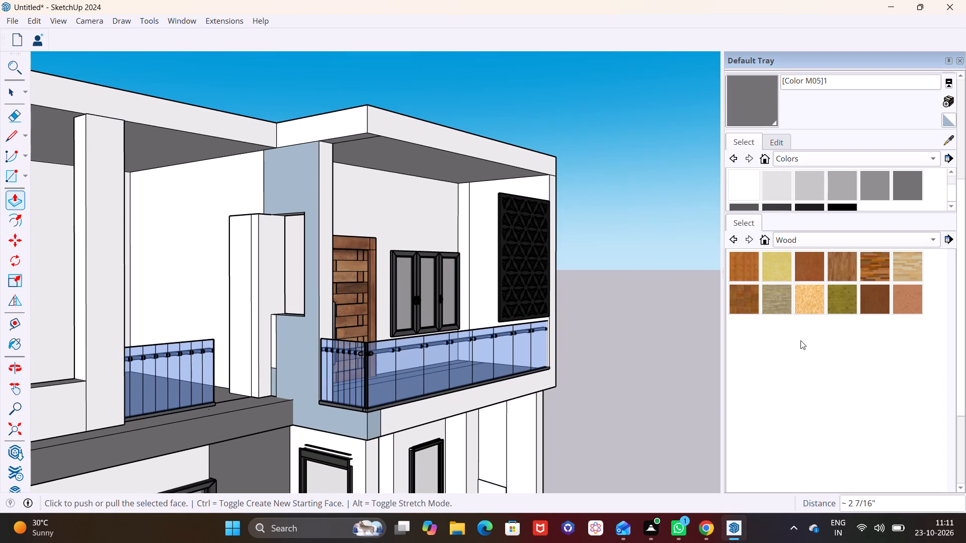
click(862, 300)
click(234, 259)
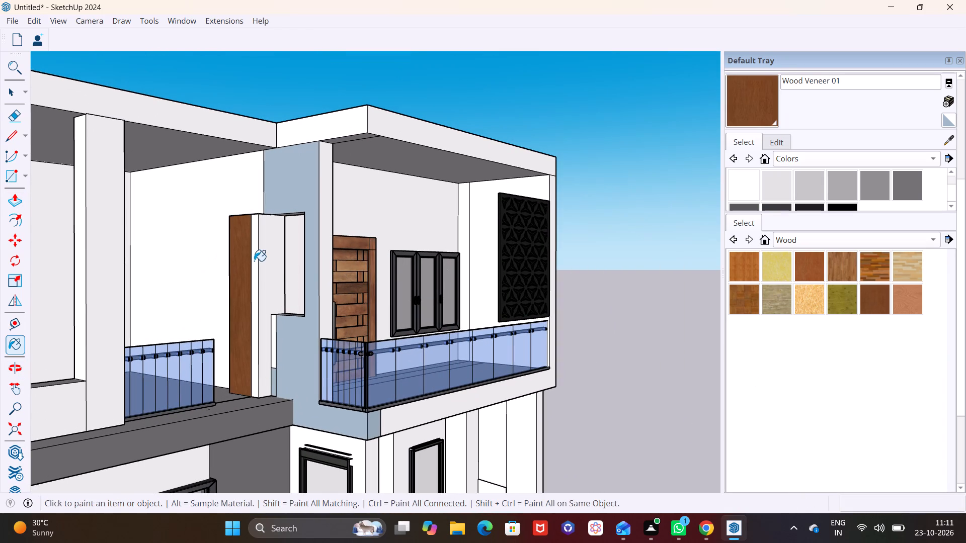
click(255, 261)
click(265, 258)
click(293, 260)
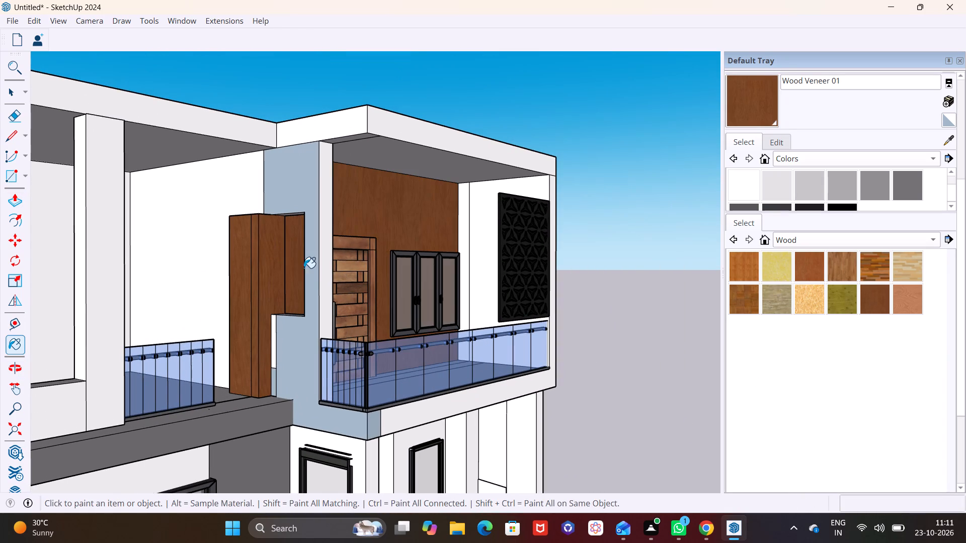
key(ctrl+z)
Paint the narrow strip between the wood post and the light-blue wall, below the opening, with white Color M00.
middle_drag(286, 293, 339, 330)
scroll(312, 340, up, 5)
key(space)
click(282, 365)
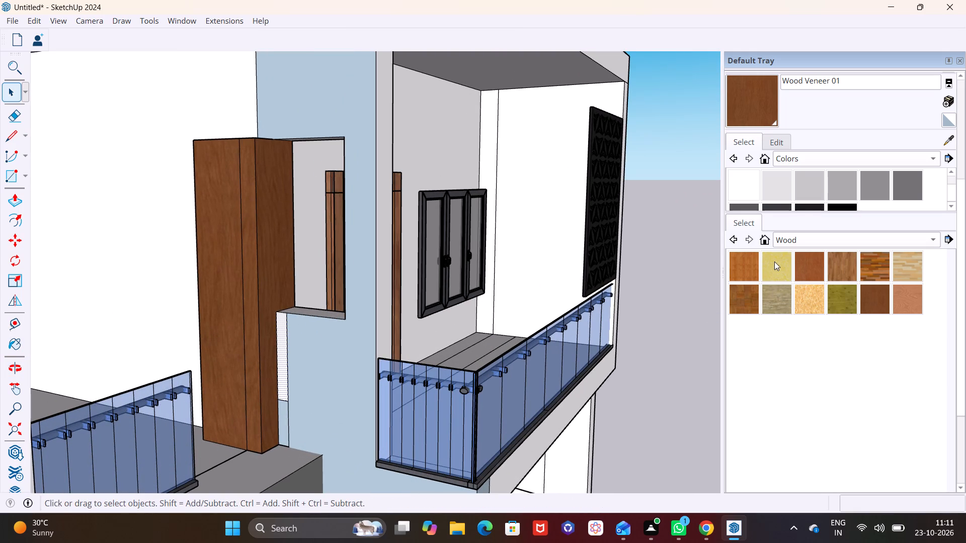
click(754, 190)
click(282, 351)
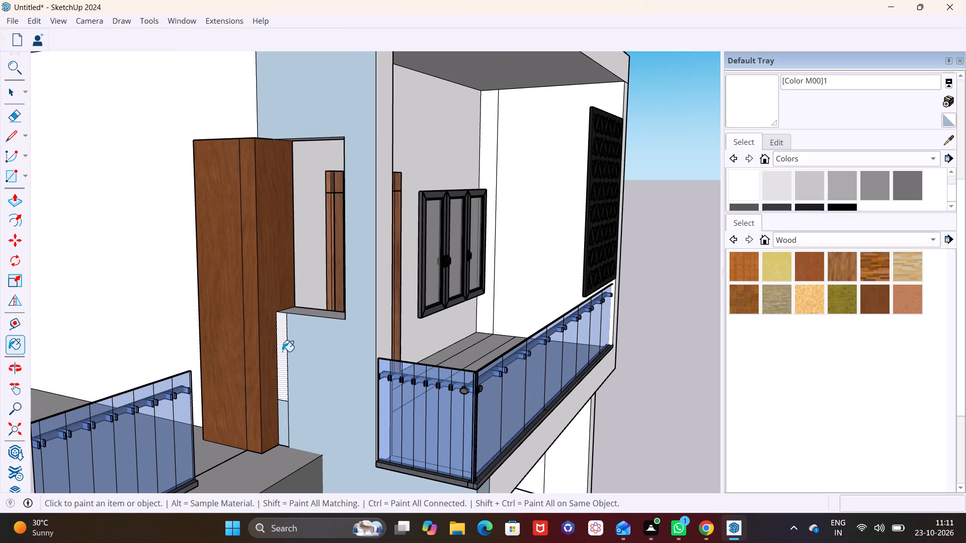
Paint the light-blue wall face around the opening with white Color M00.
key(space)
click(318, 359)
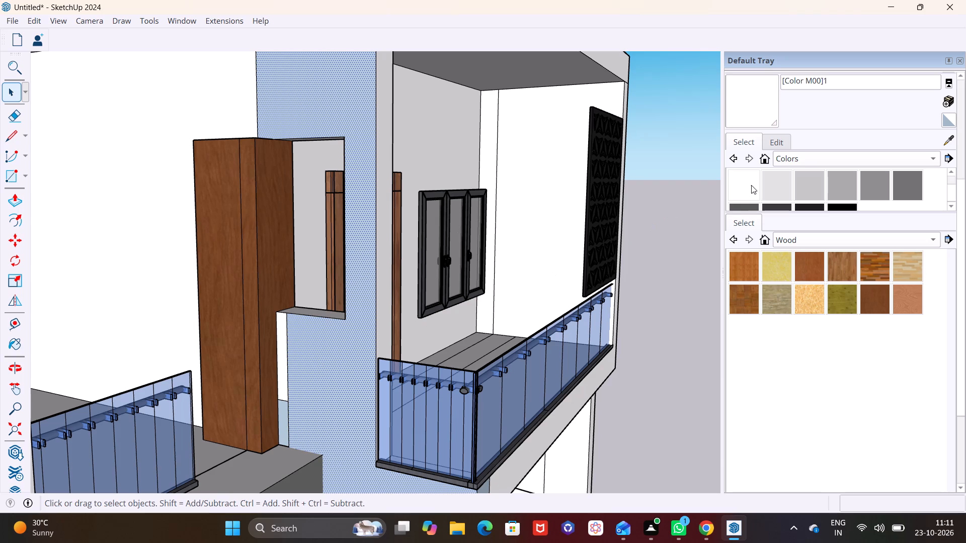
click(750, 184)
click(323, 369)
scroll(339, 390, down, 10)
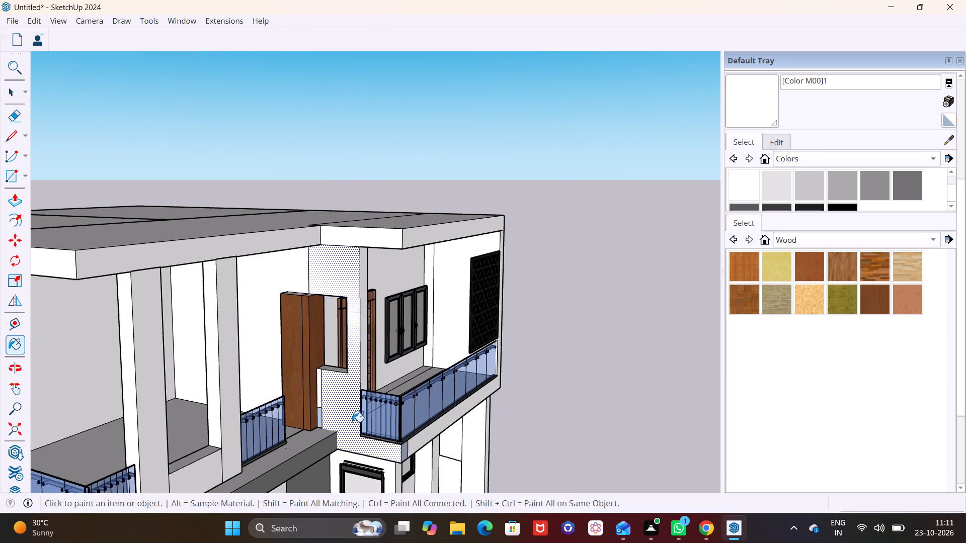
key(space)
click(516, 427)
Paint the small remaining light-blue patch at the foot of the wood post with white Color M00.
middle_drag(407, 416, 404, 365)
scroll(404, 365, down, 1)
scroll(338, 382, up, 7)
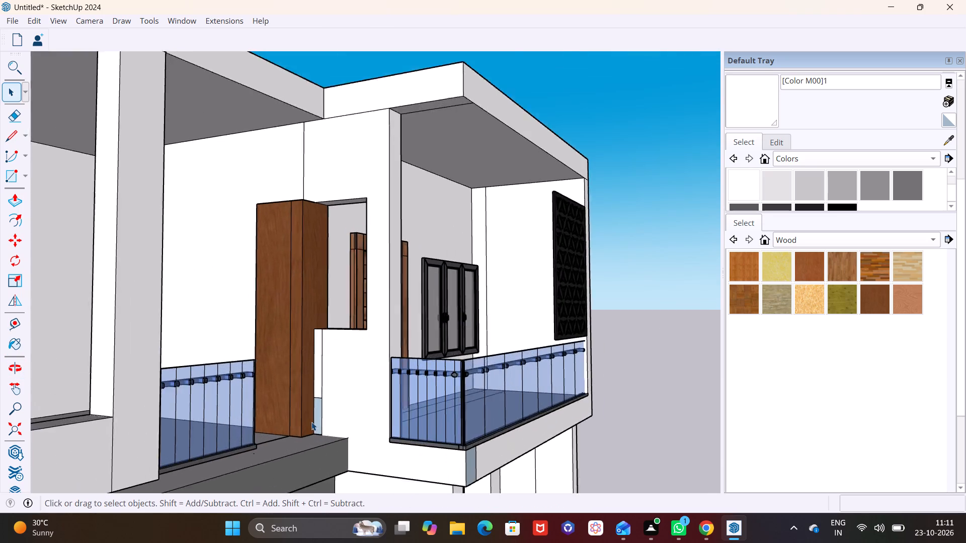
scroll(311, 422, up, 2)
click(322, 412)
click(740, 184)
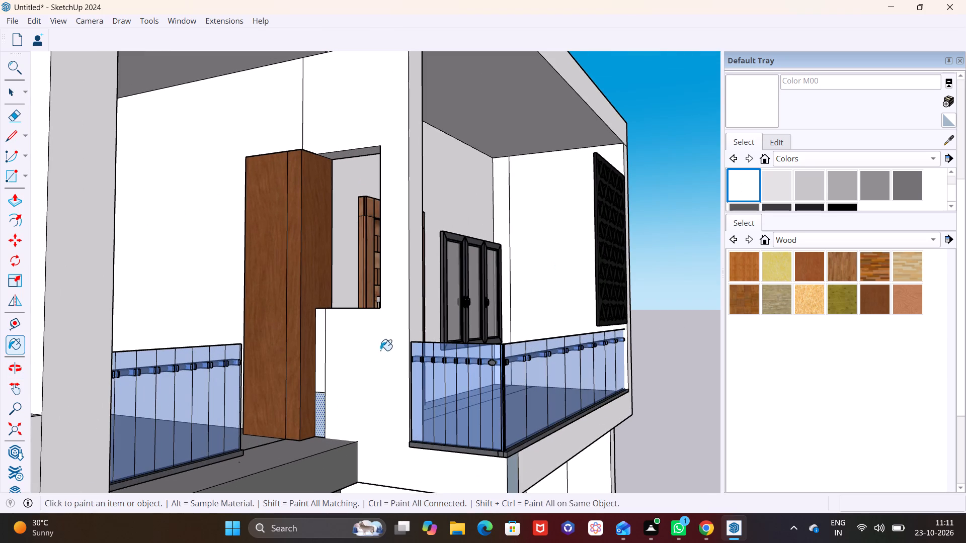
click(321, 399)
key(space)
click(674, 370)
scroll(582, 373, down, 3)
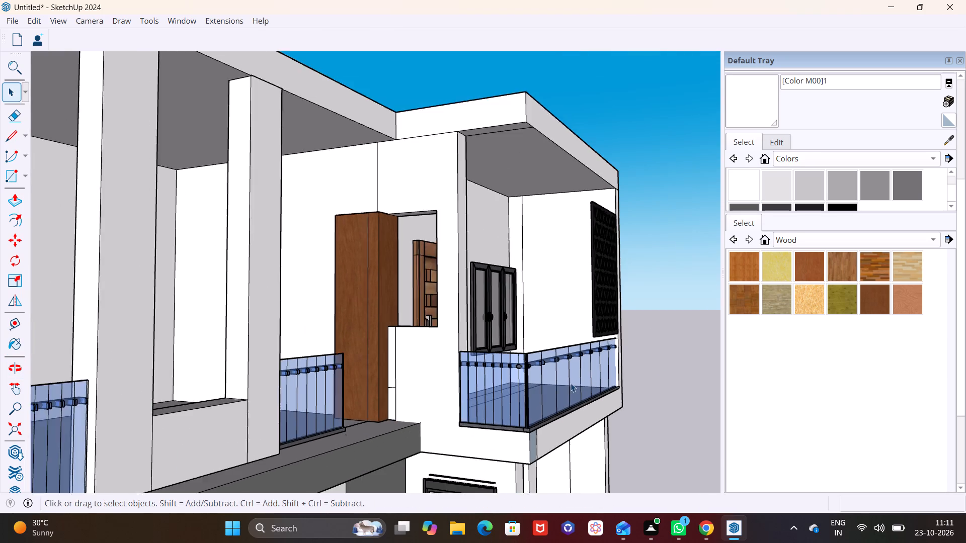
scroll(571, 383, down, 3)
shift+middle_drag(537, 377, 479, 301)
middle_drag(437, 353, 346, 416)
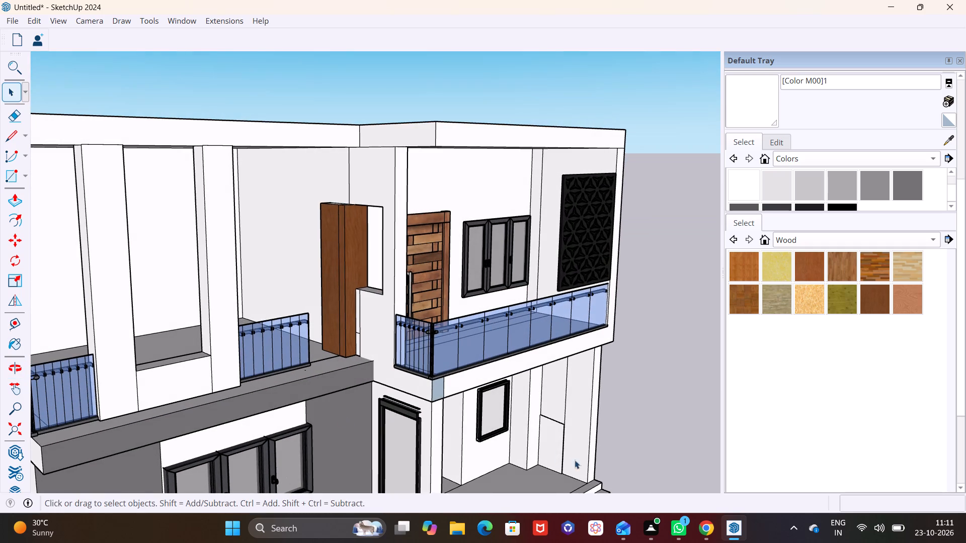